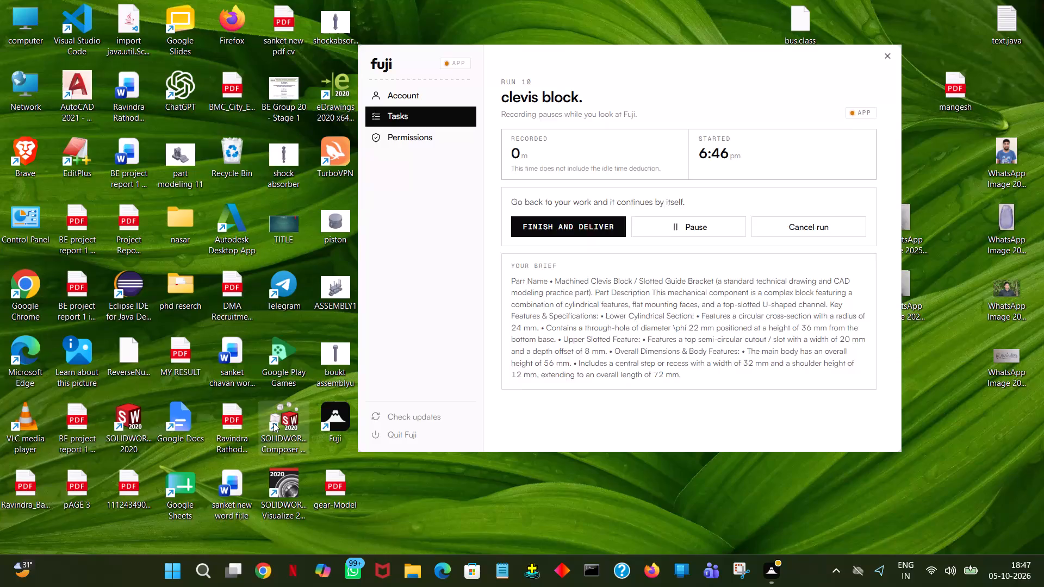
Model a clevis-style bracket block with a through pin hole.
Launch SOLIDWORKS 2020 and create a new part document.
{"action": "double_click", "coordinate": [120, 422]}
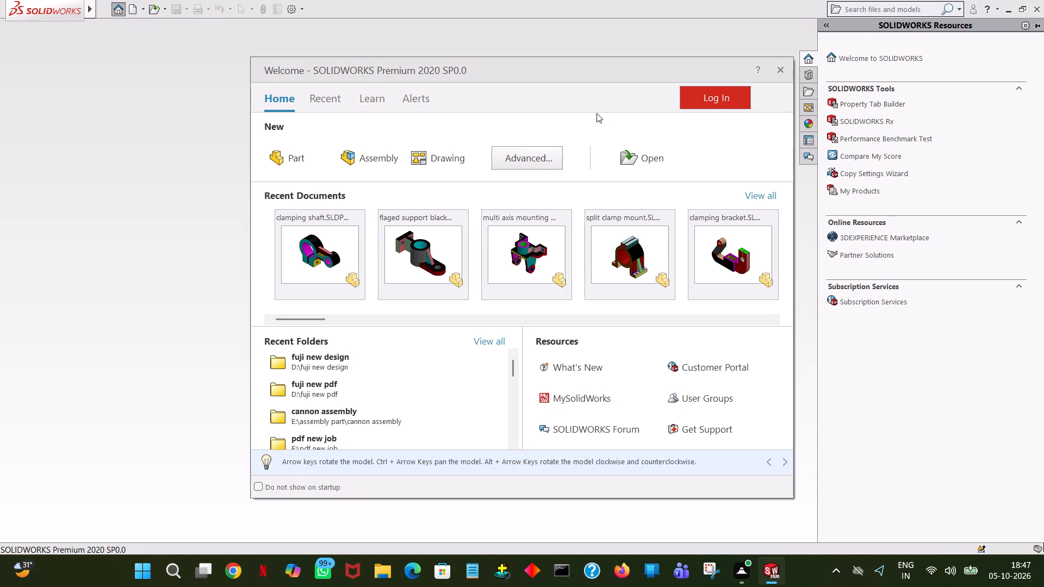
{"action": "double_click", "coordinate": [304, 166]}
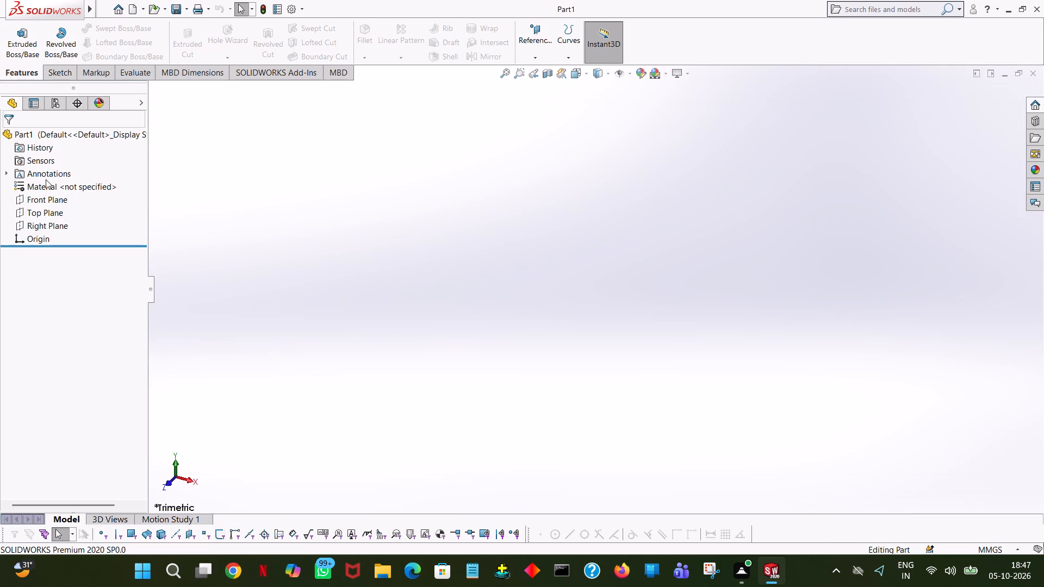
Start a sketch on the Front Plane and draw a circle of radius 24 mm centred on the origin.
{"action": "left_click", "coordinate": [49, 201]}
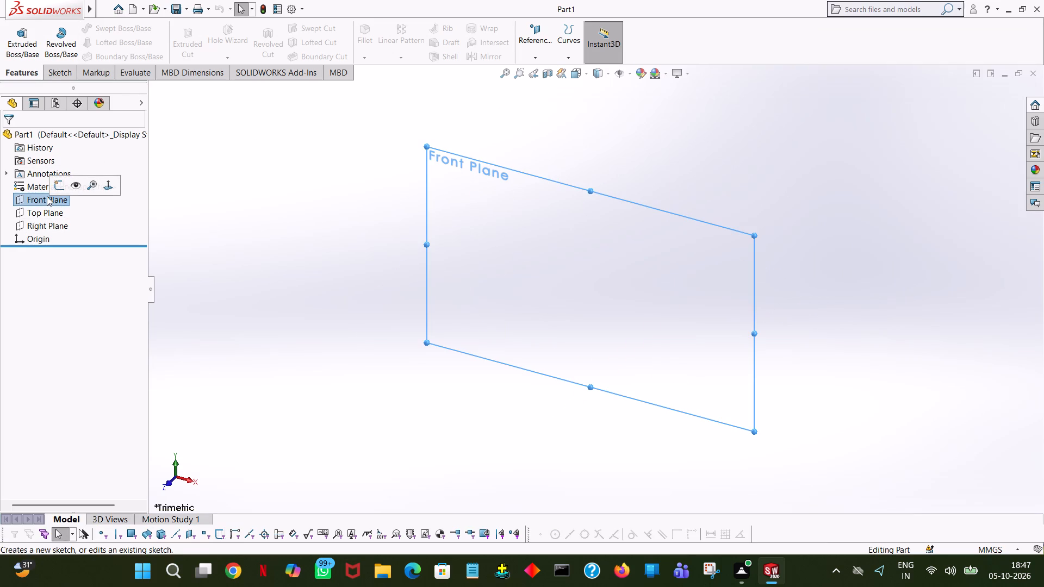
{"action": "left_click", "coordinate": [59, 180]}
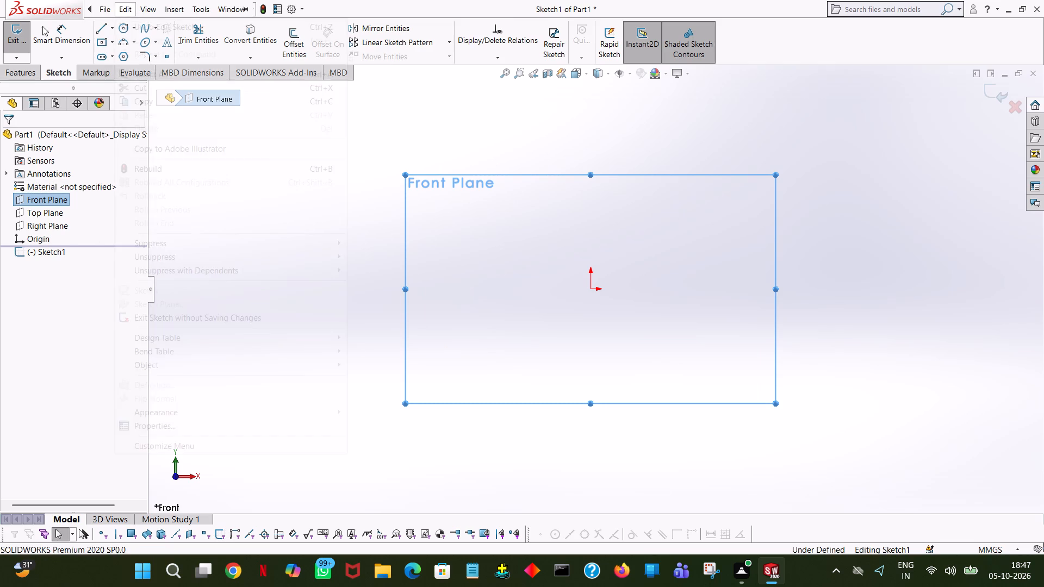
{"action": "left_click", "coordinate": [651, 134]}
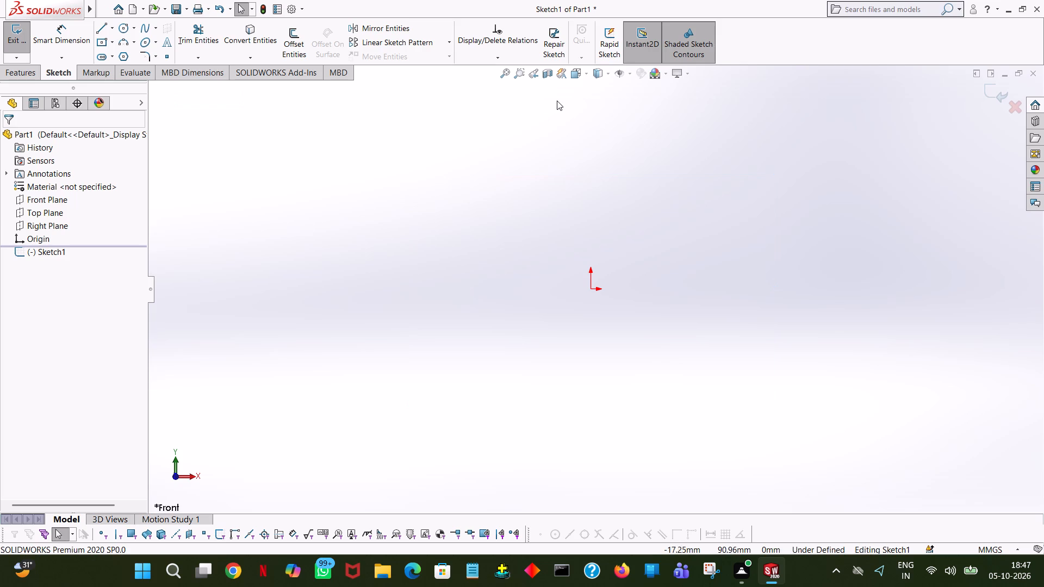
{"action": "left_click", "coordinate": [121, 31]}
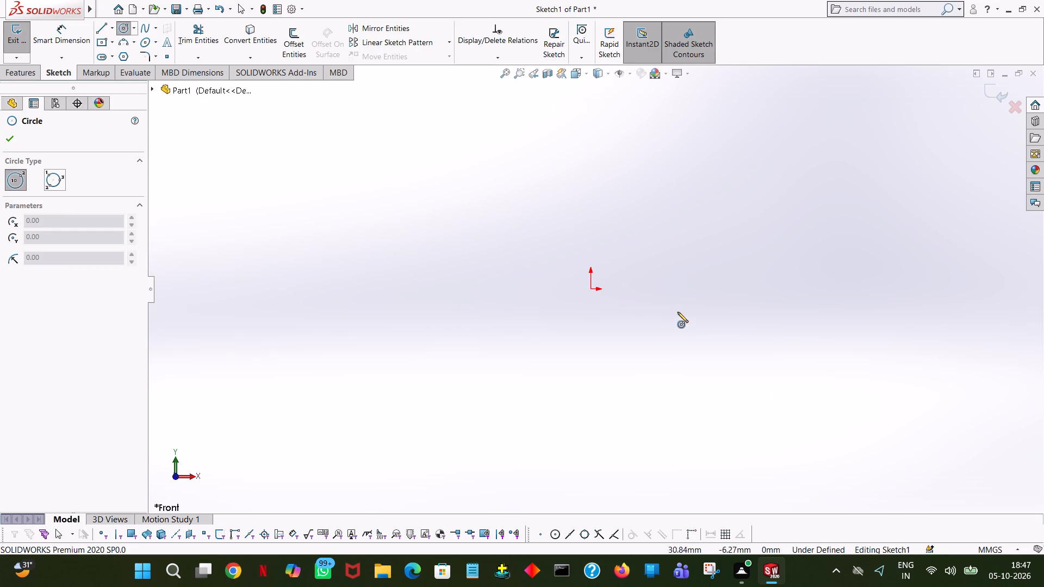
{"action": "left_click", "coordinate": [590, 291]}
{"action": "left_click", "coordinate": [611, 231]}
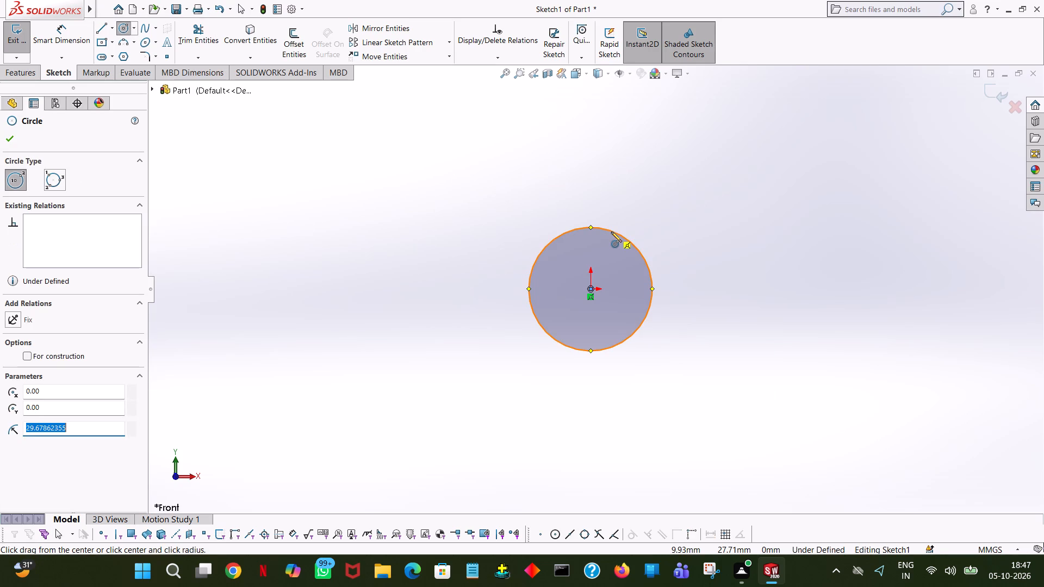
{"action": "type", "text": "24"}
{"action": "key", "text": "Return"}
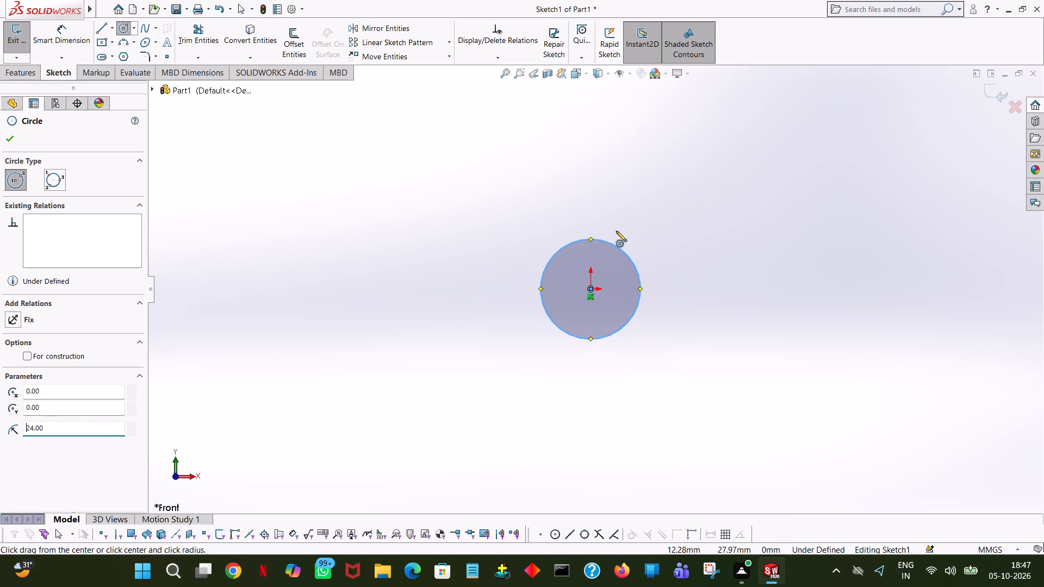
{"action": "left_click", "coordinate": [12, 142]}
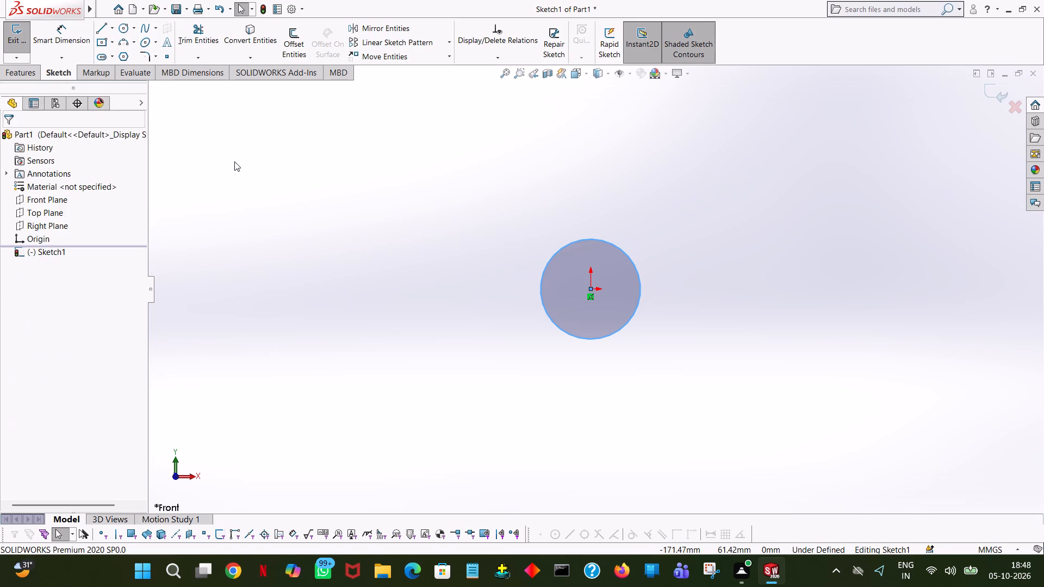
{"action": "left_click", "coordinate": [234, 161]}
Draw a vertical line upward from the circle's right quadrant point with a length of 36 mm.
{"action": "left_click", "coordinate": [98, 28]}
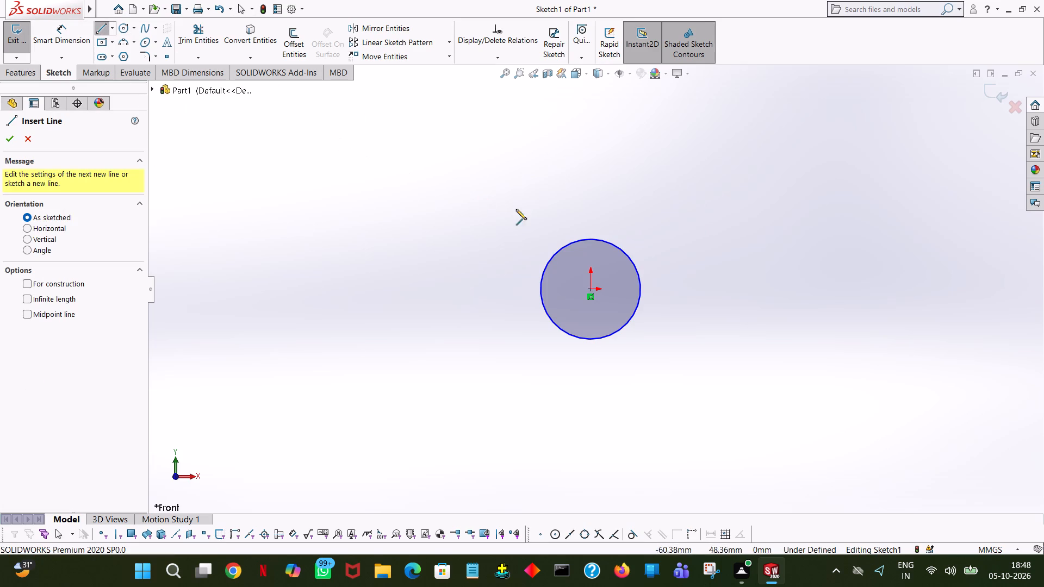
{"action": "left_click", "coordinate": [640, 288]}
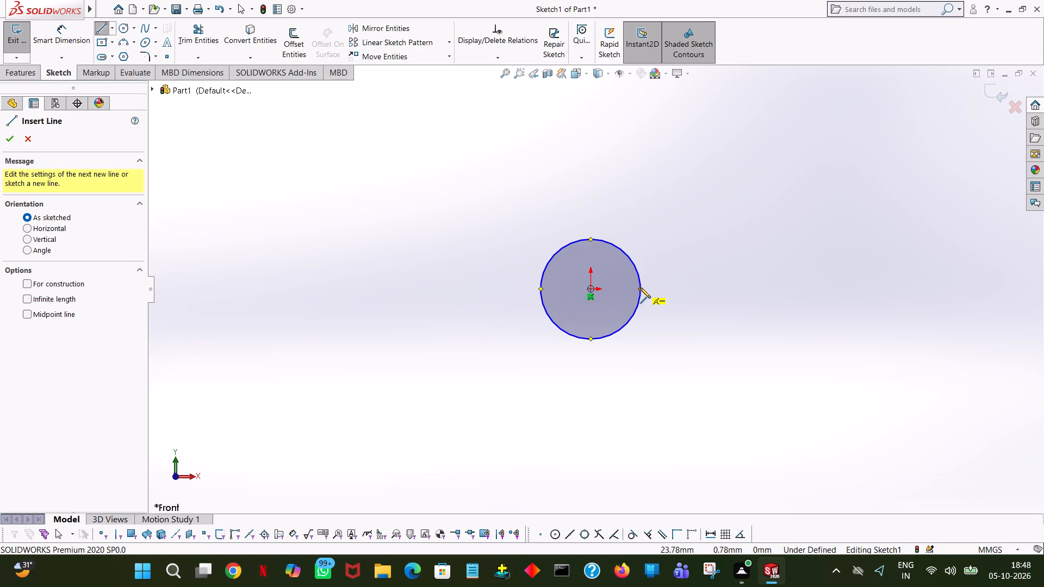
{"action": "left_click", "coordinate": [641, 186]}
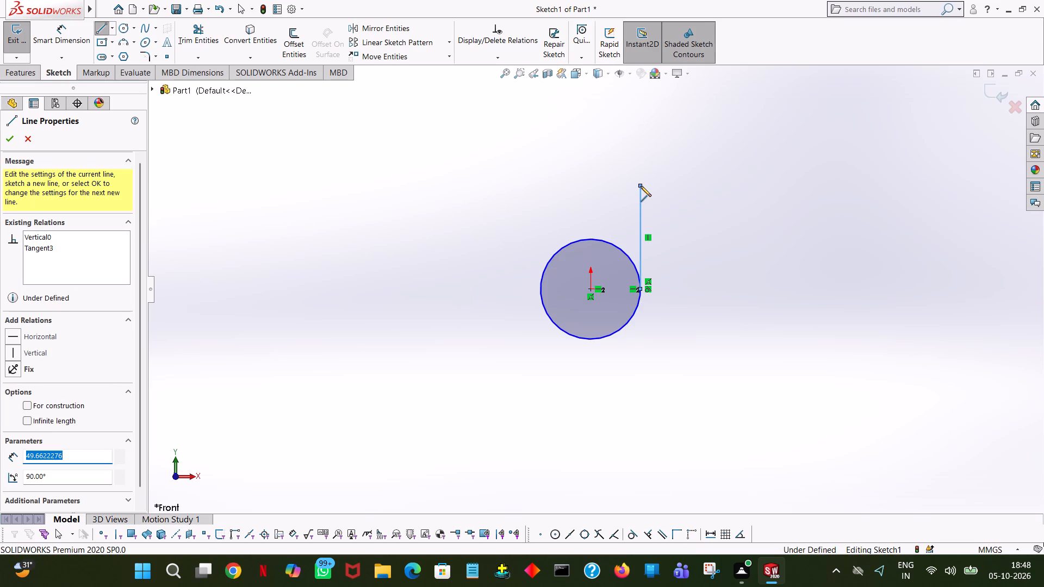
{"action": "type", "text": "36"}
{"action": "key", "text": "Return"}
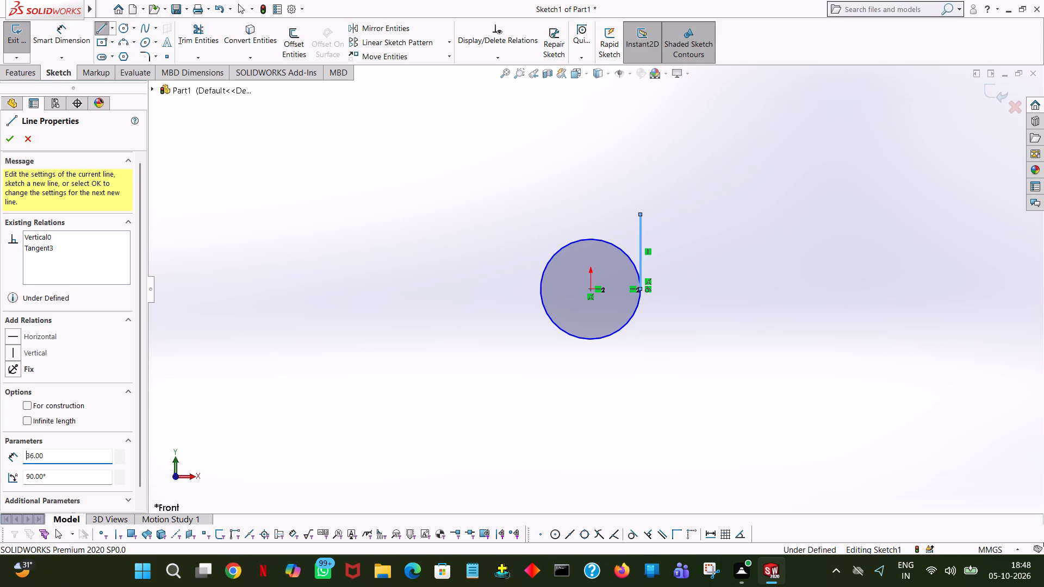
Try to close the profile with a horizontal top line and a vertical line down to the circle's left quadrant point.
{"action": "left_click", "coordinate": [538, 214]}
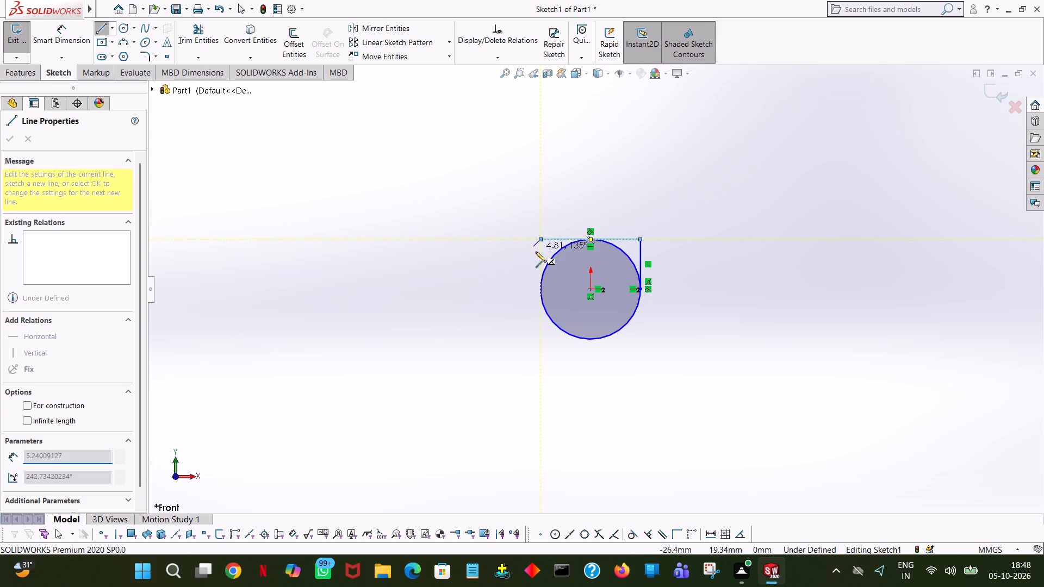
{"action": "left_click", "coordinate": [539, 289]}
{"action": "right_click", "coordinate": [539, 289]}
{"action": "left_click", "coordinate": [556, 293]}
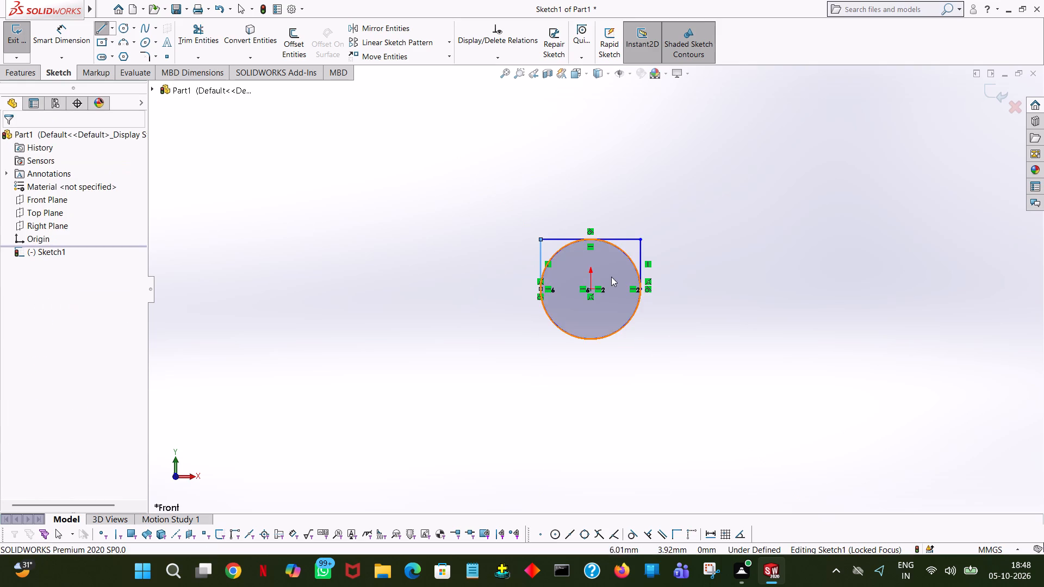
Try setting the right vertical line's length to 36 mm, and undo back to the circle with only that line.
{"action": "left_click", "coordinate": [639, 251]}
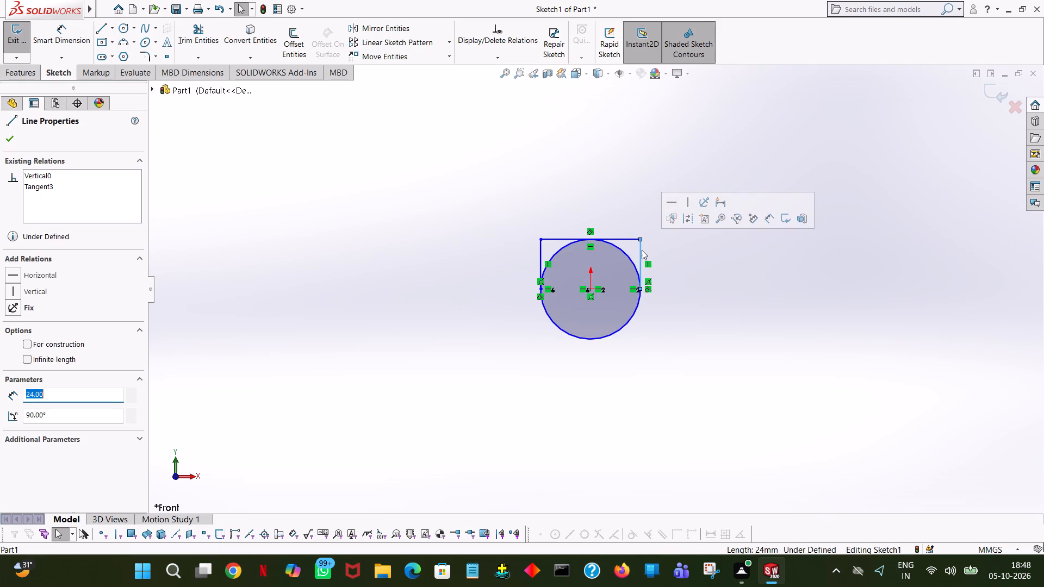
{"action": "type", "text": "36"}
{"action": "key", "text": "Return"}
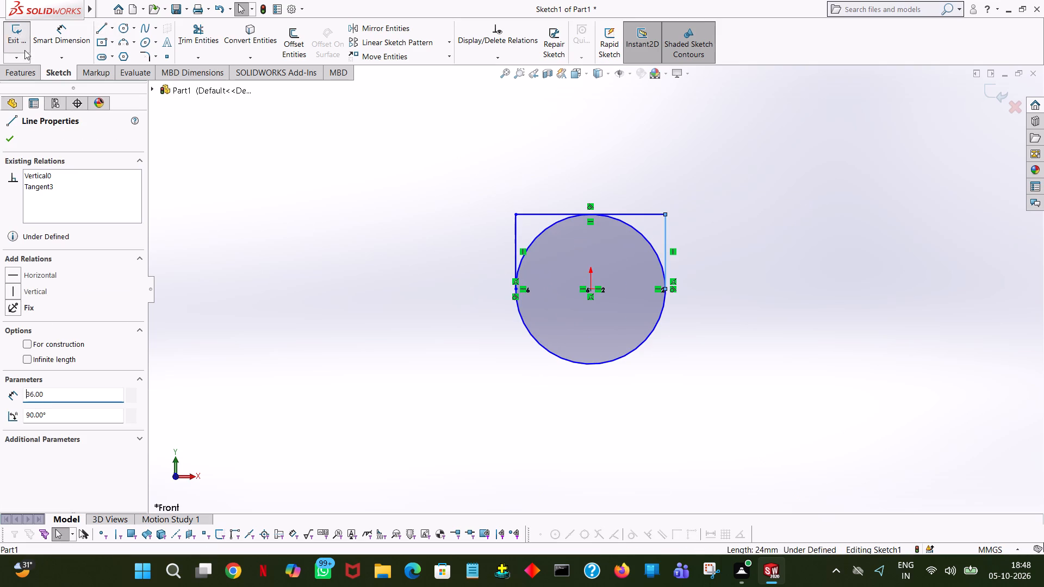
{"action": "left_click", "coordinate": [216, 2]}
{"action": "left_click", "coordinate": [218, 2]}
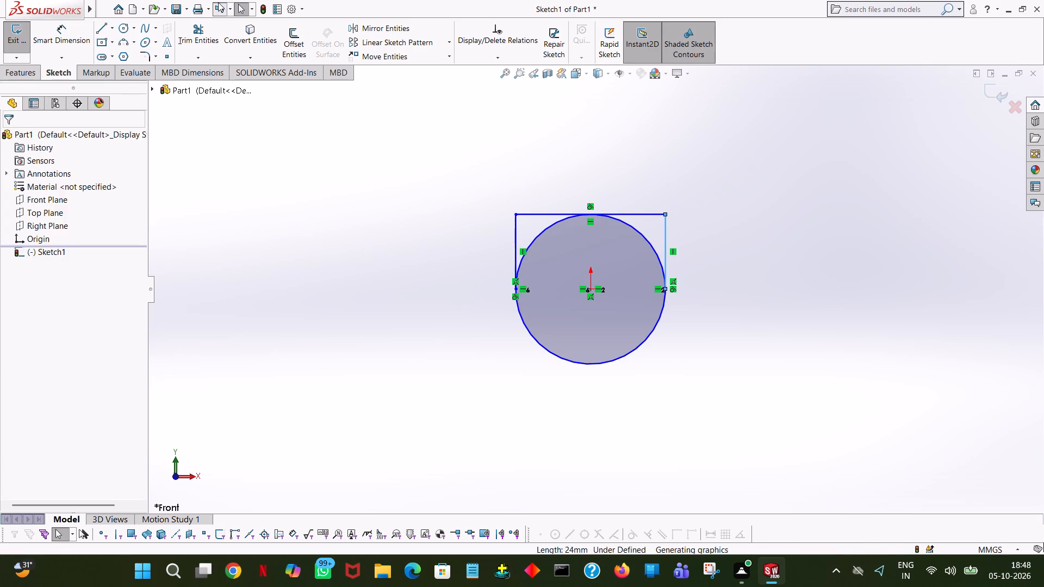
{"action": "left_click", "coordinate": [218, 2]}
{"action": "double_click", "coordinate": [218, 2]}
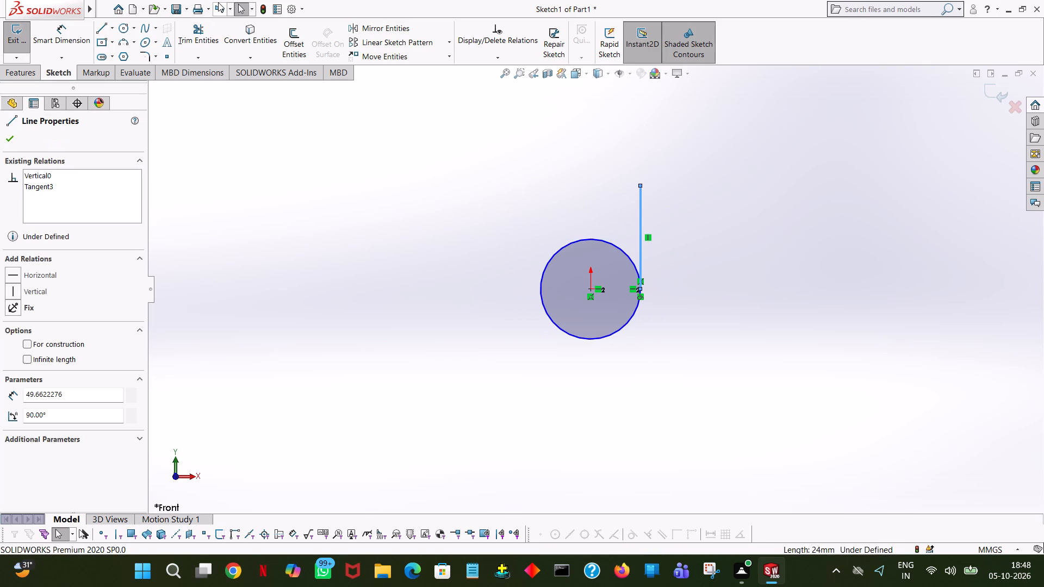
Set the length of the vertical line at the circle's right side to 36 mm.
{"action": "left_click", "coordinate": [642, 212]}
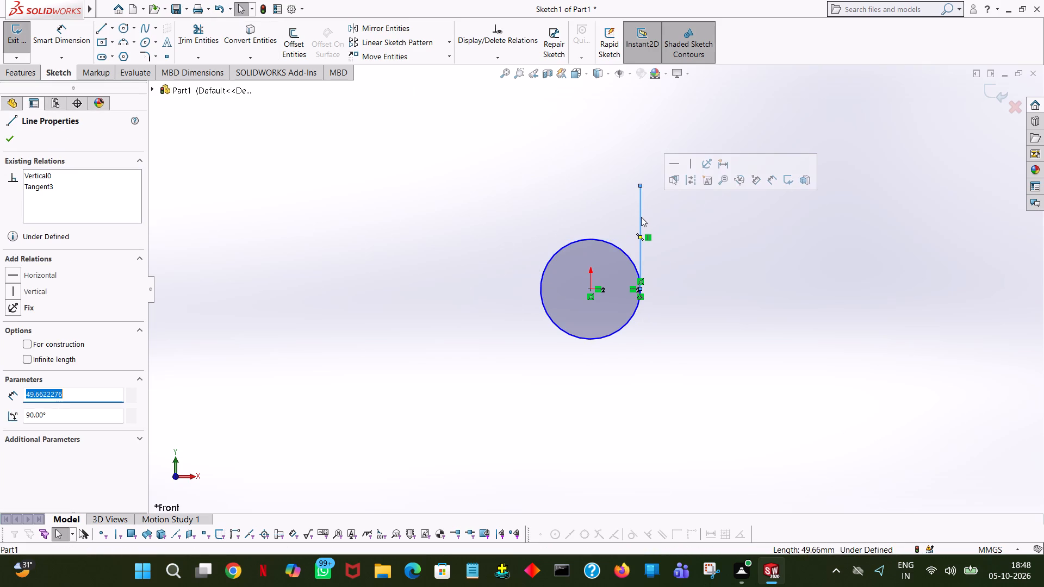
{"action": "type", "text": "36"}
{"action": "key", "text": "Return"}
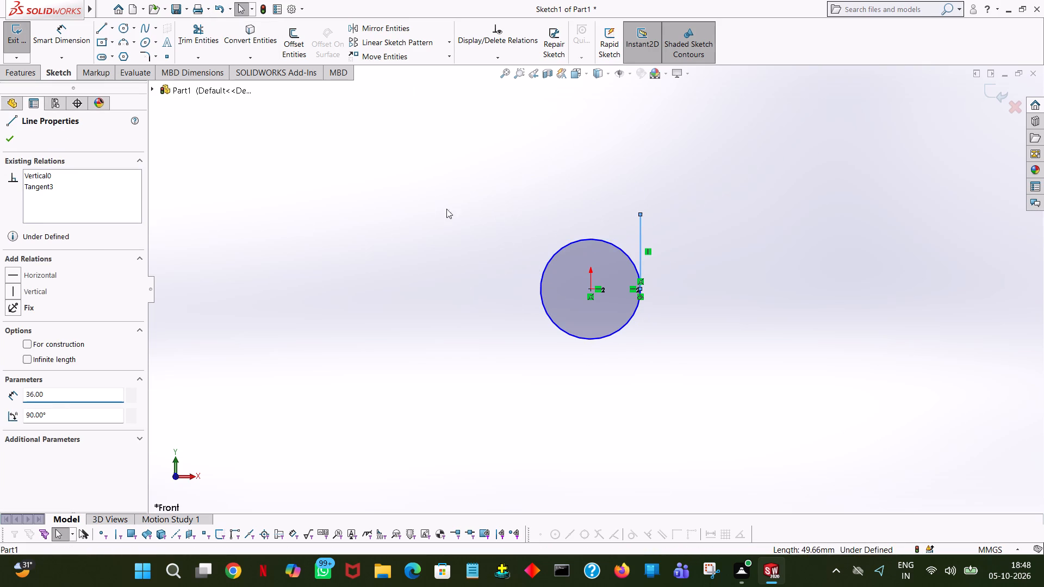
{"action": "left_click", "coordinate": [372, 207]}
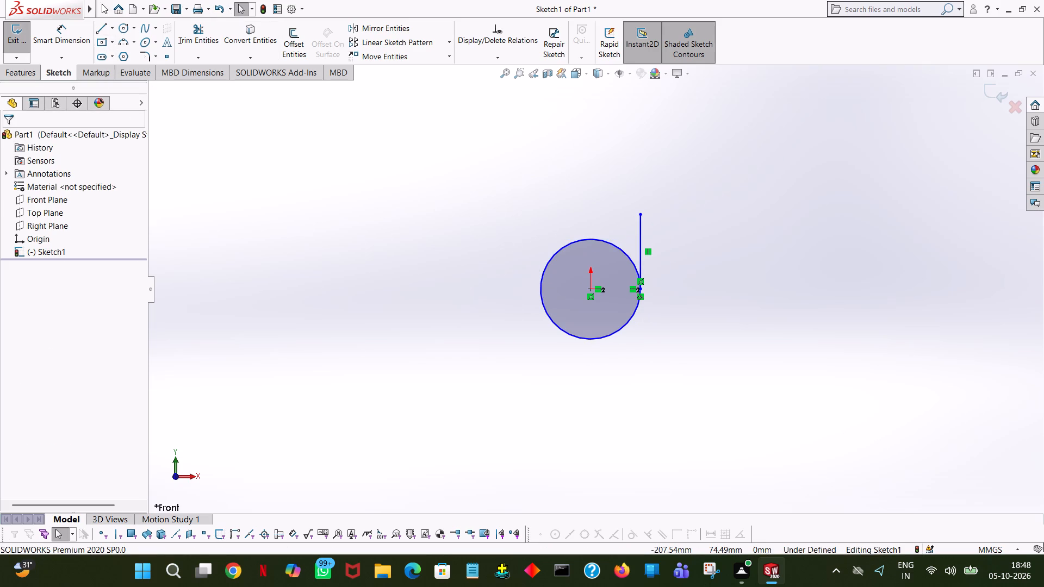
{"action": "left_click", "coordinate": [307, 105]}
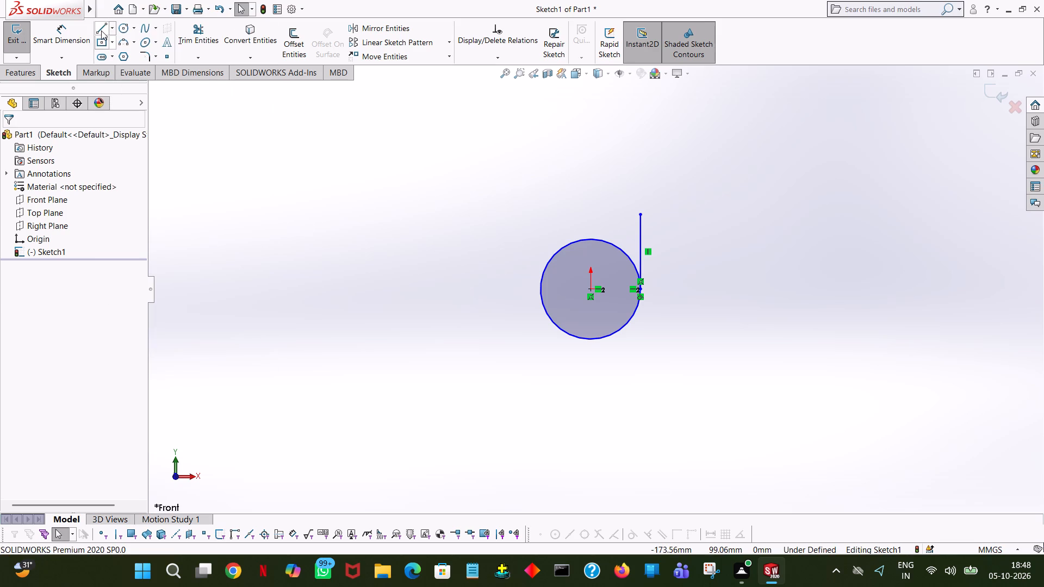
Draw a 36 mm vertical line up from the circle's left quadrant point and join its top to the right line's top end.
{"action": "left_click", "coordinate": [101, 30]}
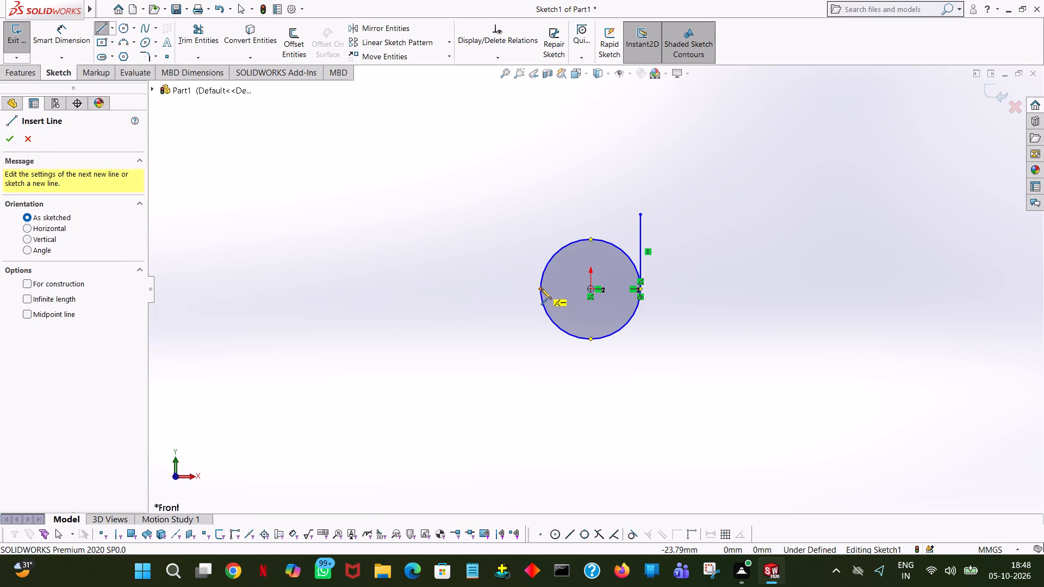
{"action": "left_click", "coordinate": [541, 289]}
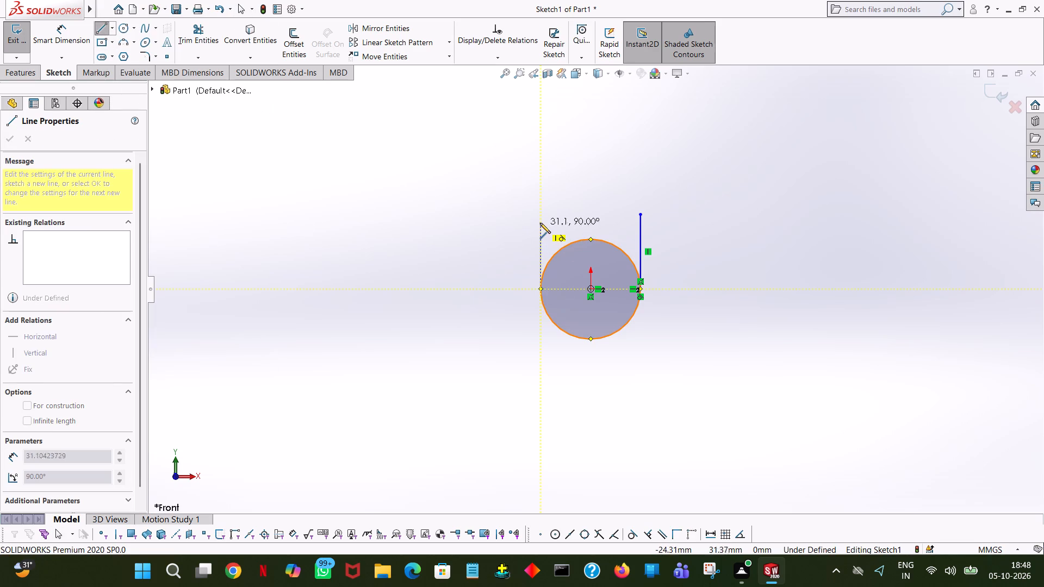
{"action": "left_click", "coordinate": [540, 223]}
{"action": "type", "text": "36"}
{"action": "key", "text": "Return"}
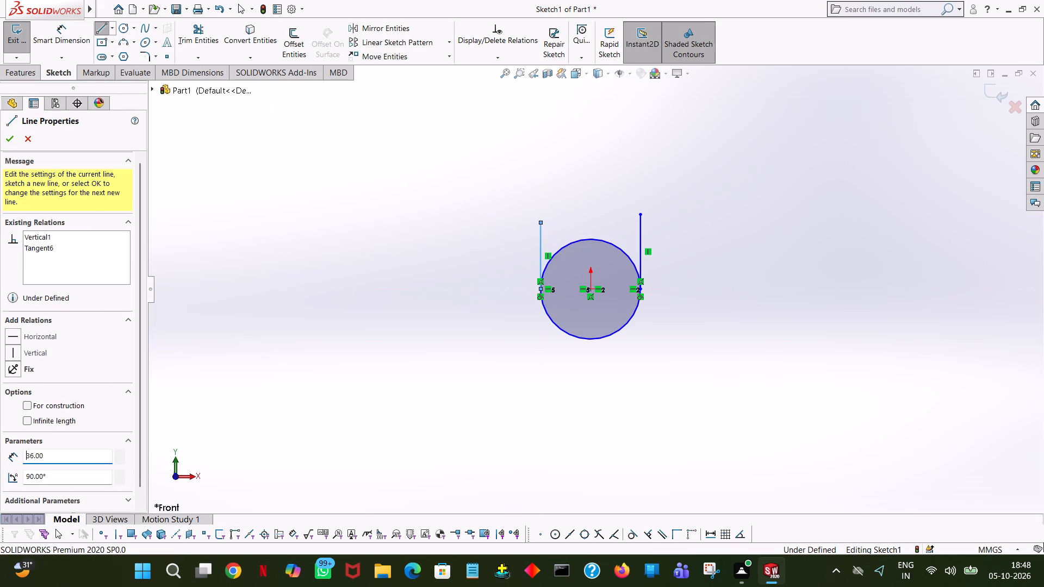
{"action": "left_click", "coordinate": [642, 214]}
{"action": "right_click", "coordinate": [642, 214]}
{"action": "left_click", "coordinate": [654, 223]}
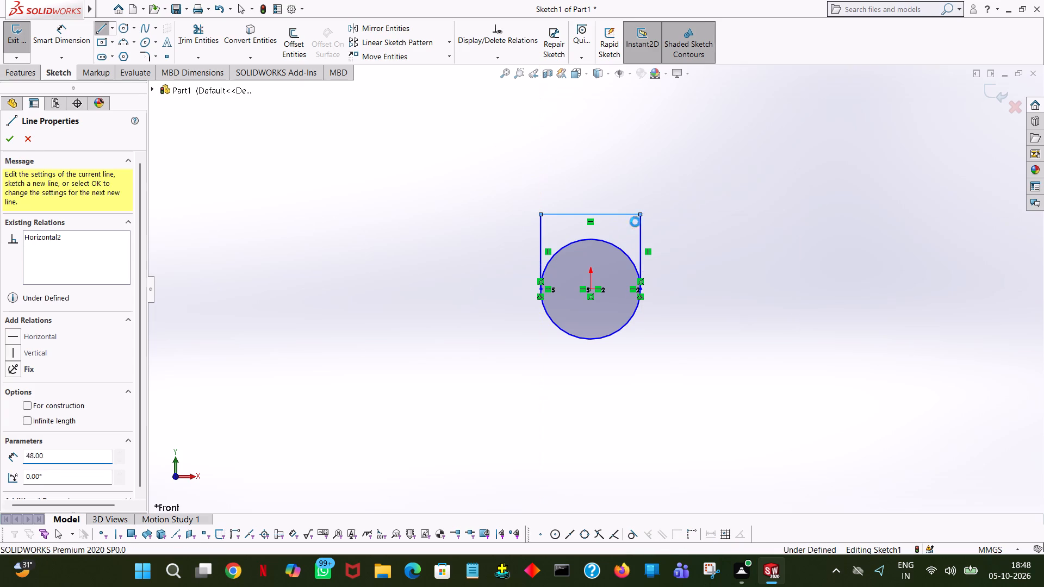
Trim away the circle's upper arc inside the profile to leave a U-shaped outline with a flat top.
{"action": "left_click", "coordinate": [199, 36]}
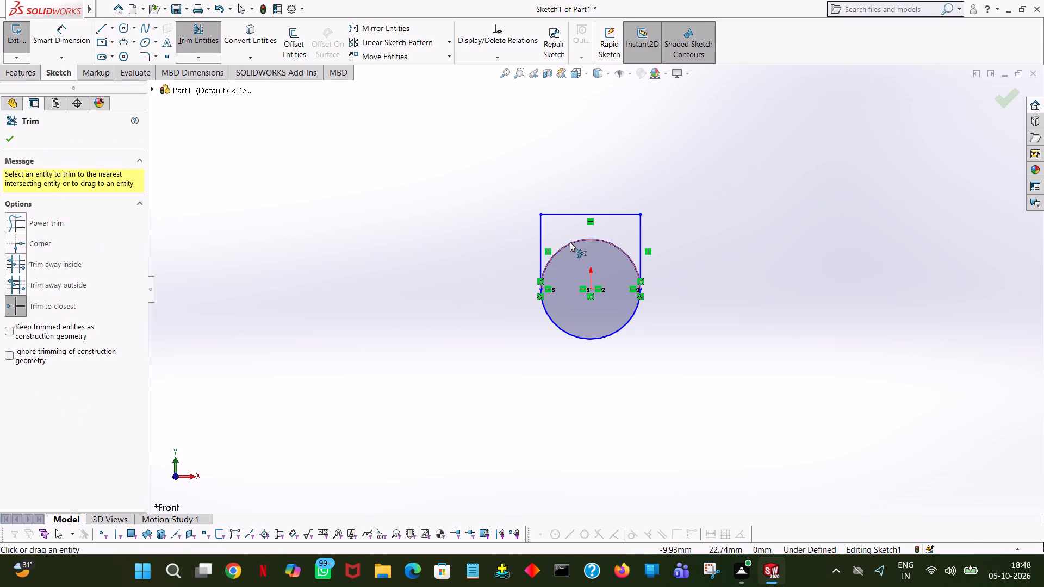
{"action": "left_click", "coordinate": [570, 242]}
{"action": "left_click", "coordinate": [13, 145]}
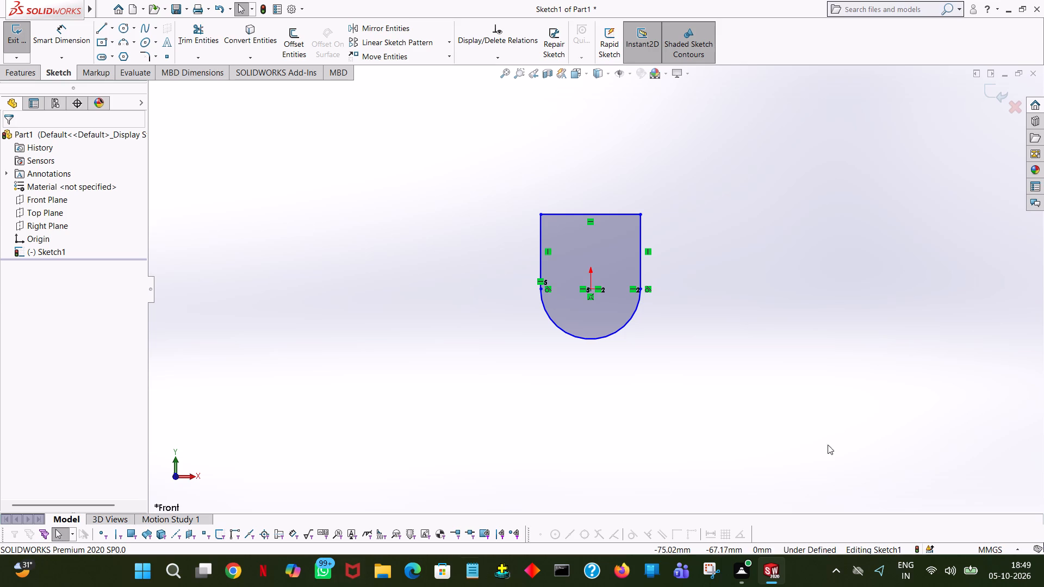
Extrude the U-shaped profile as a blind boss with a depth of 20 mm in the reversed direction.
{"action": "left_click", "coordinate": [26, 71]}
{"action": "left_click", "coordinate": [30, 42]}
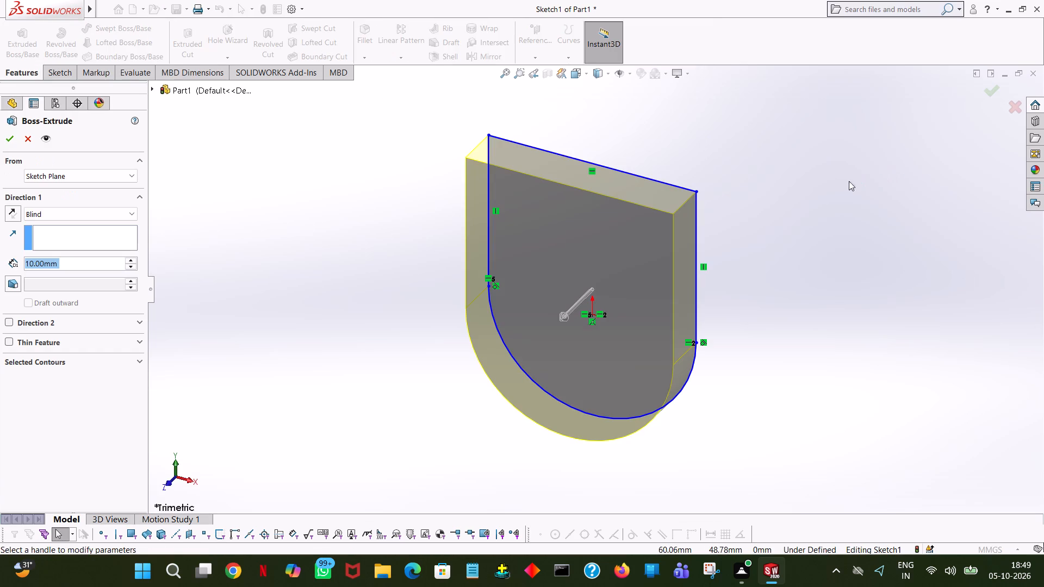
{"action": "left_click", "coordinate": [8, 212]}
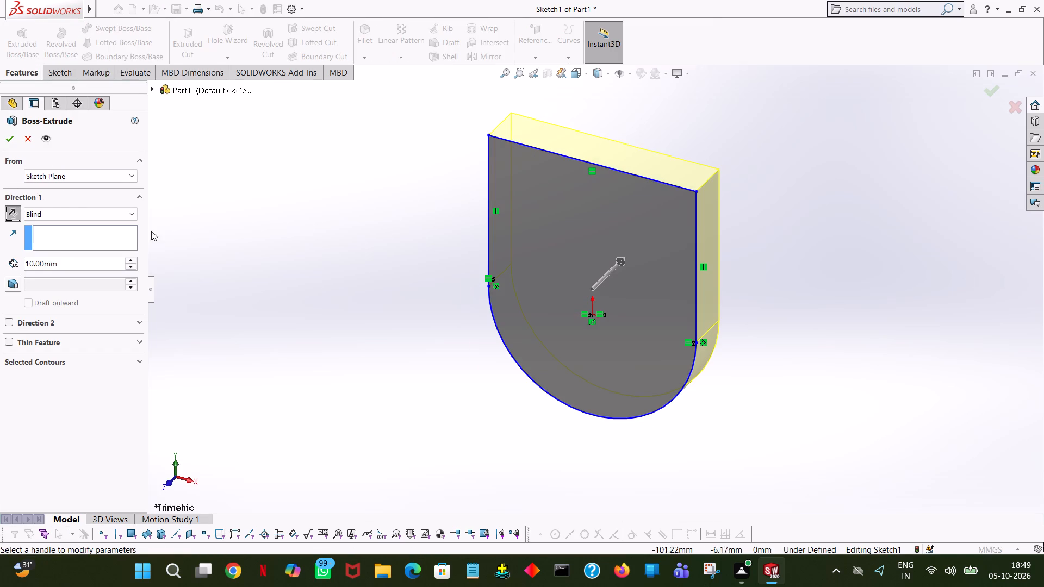
{"action": "double_click", "coordinate": [76, 259]}
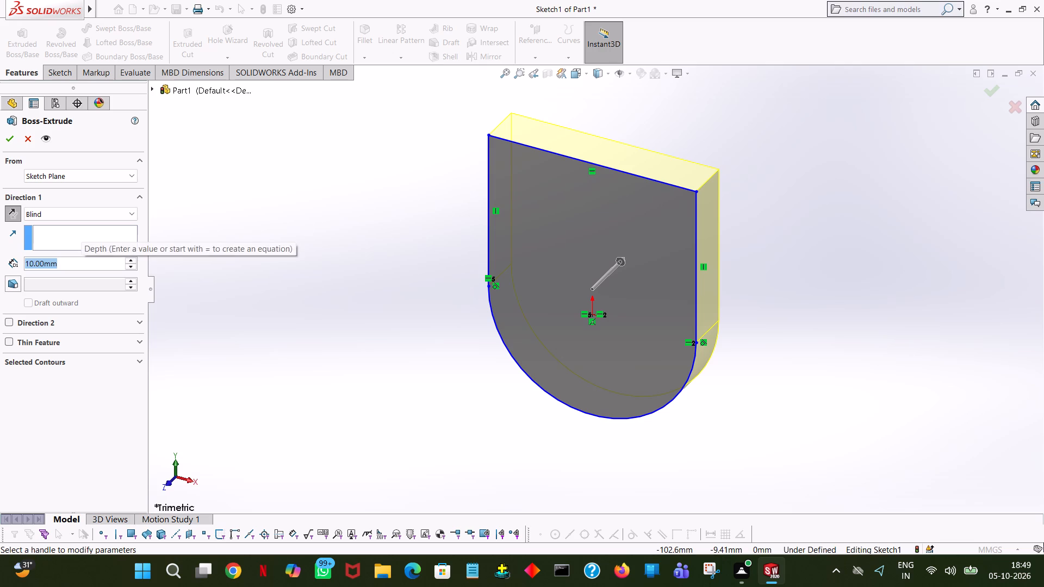
{"action": "type", "text": "72-"}
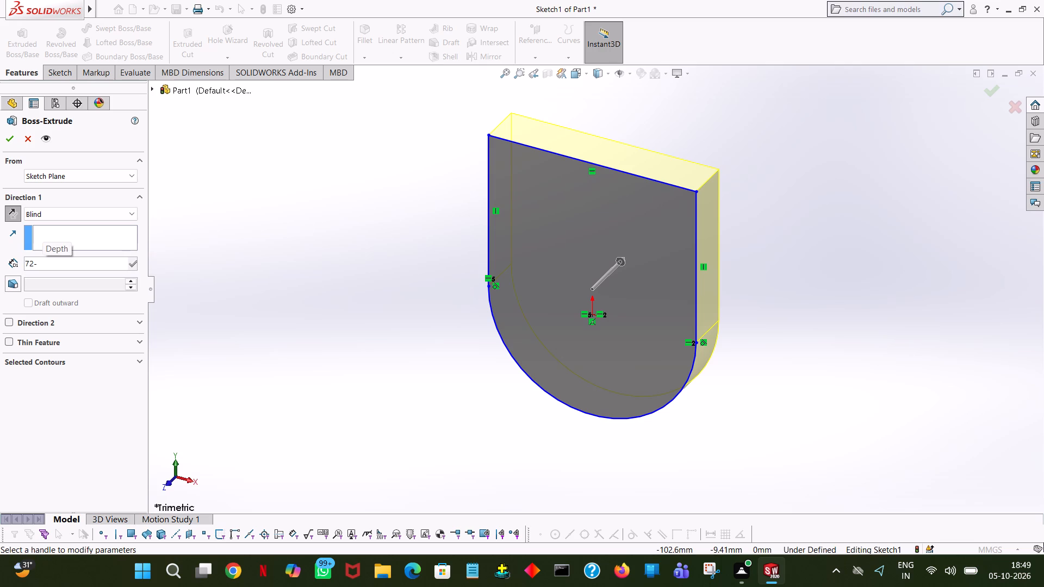
{"action": "type", "text": "32"}
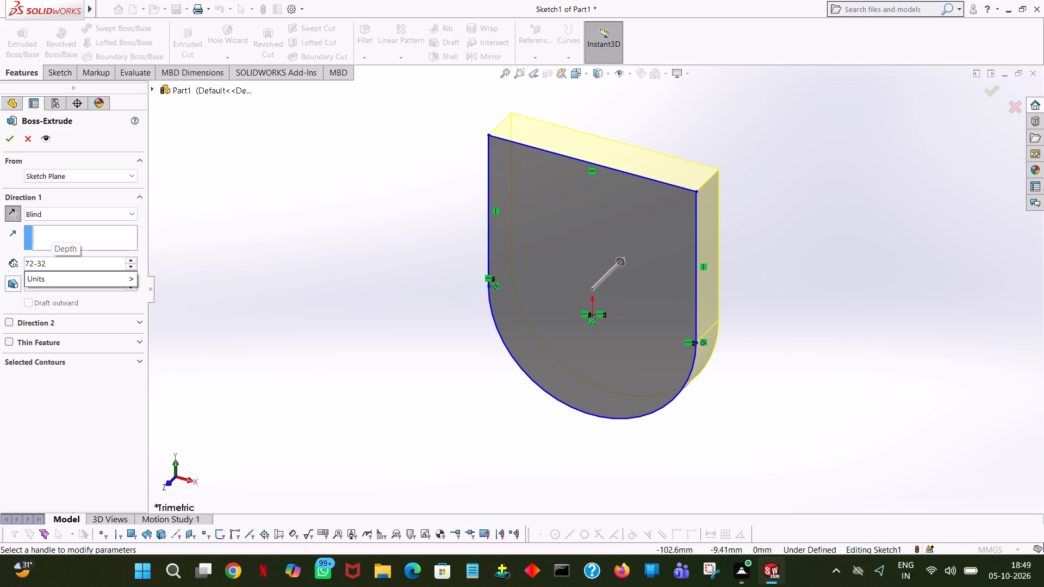
{"action": "left_click", "coordinate": [397, 203]}
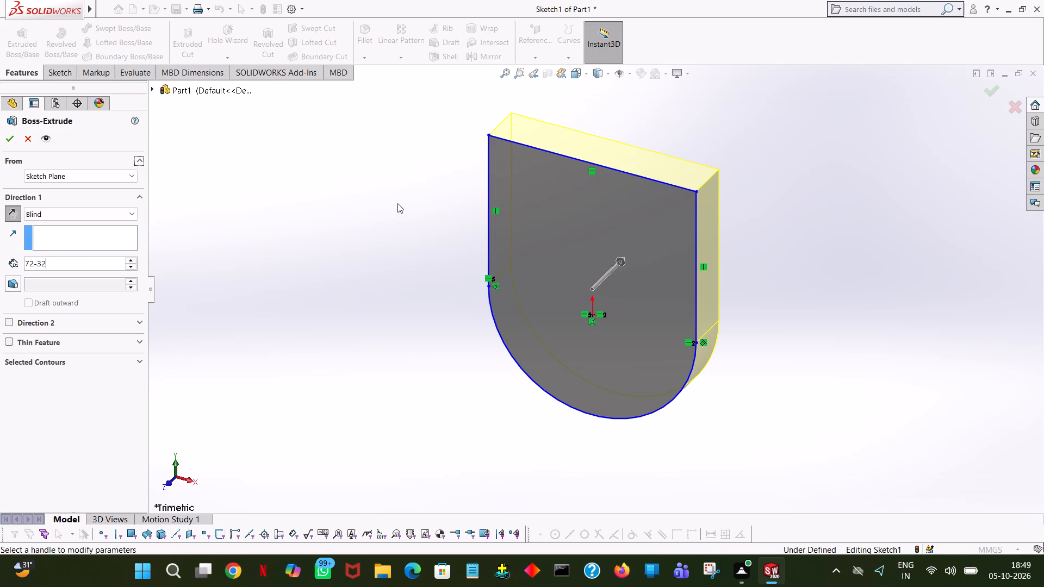
{"action": "double_click", "coordinate": [67, 264]}
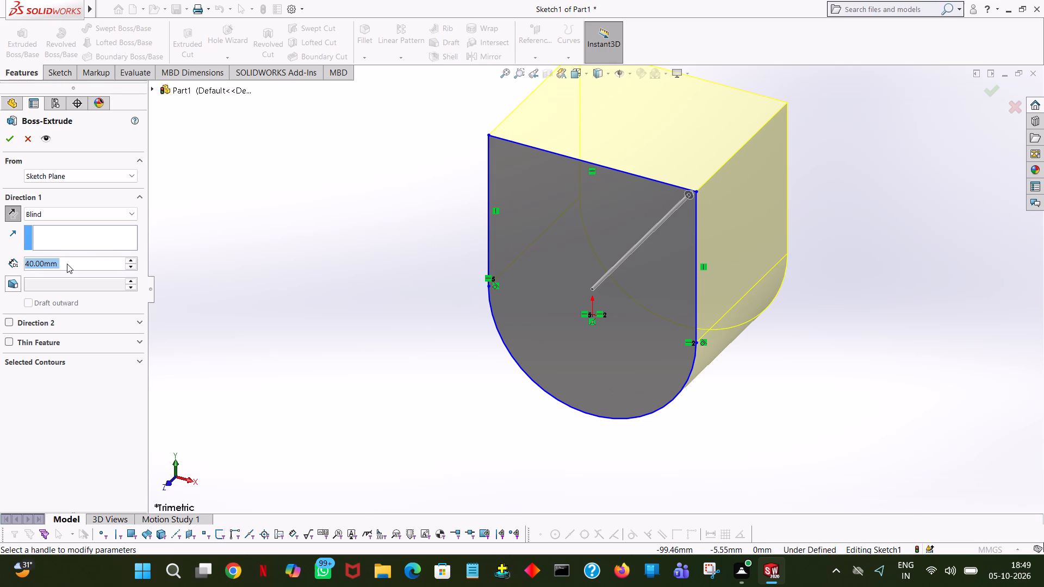
{"action": "type", "text": "20"}
{"action": "key", "text": "Return"}
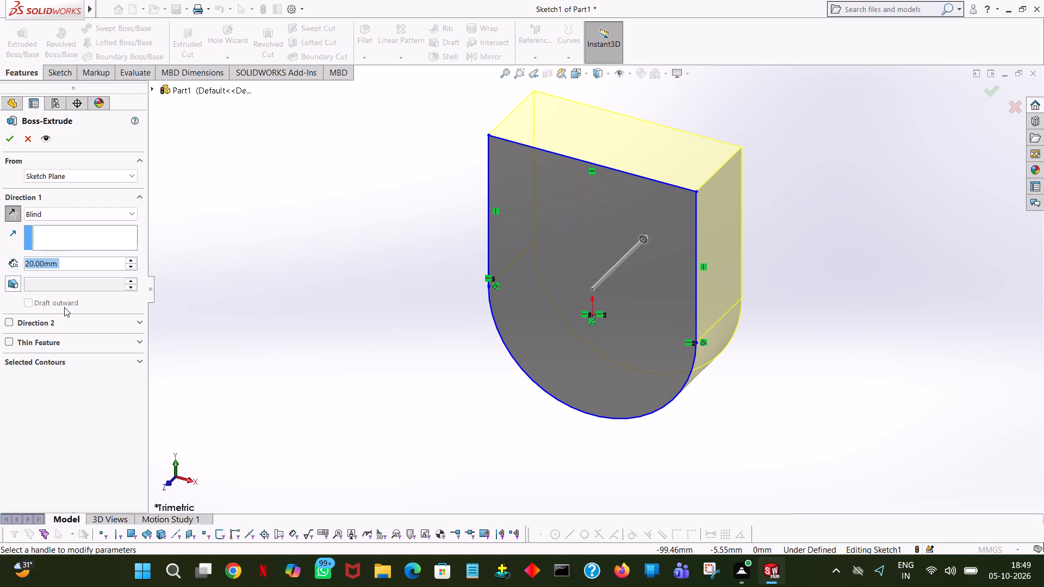
{"action": "left_click", "coordinate": [7, 139]}
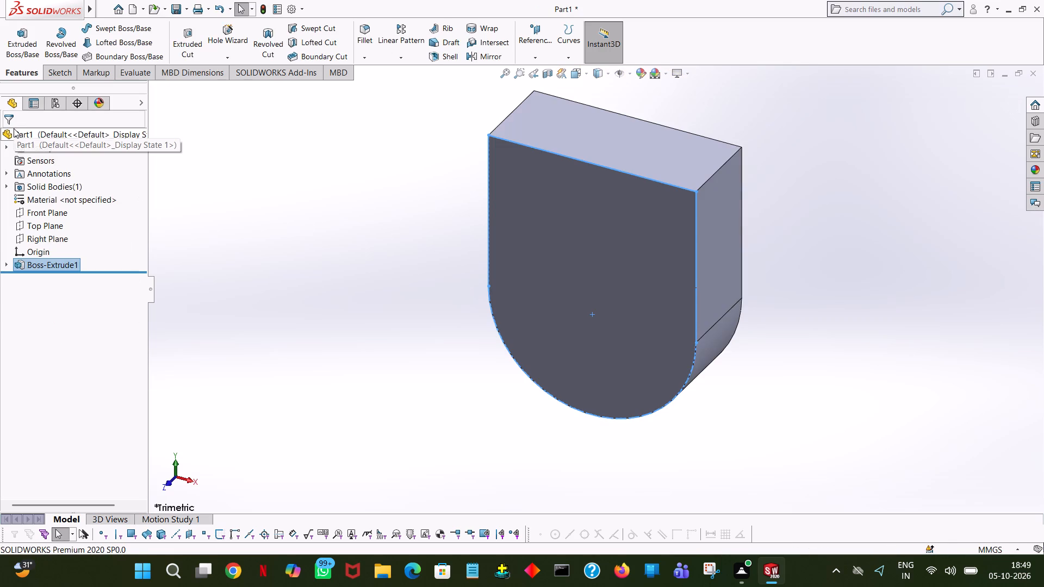
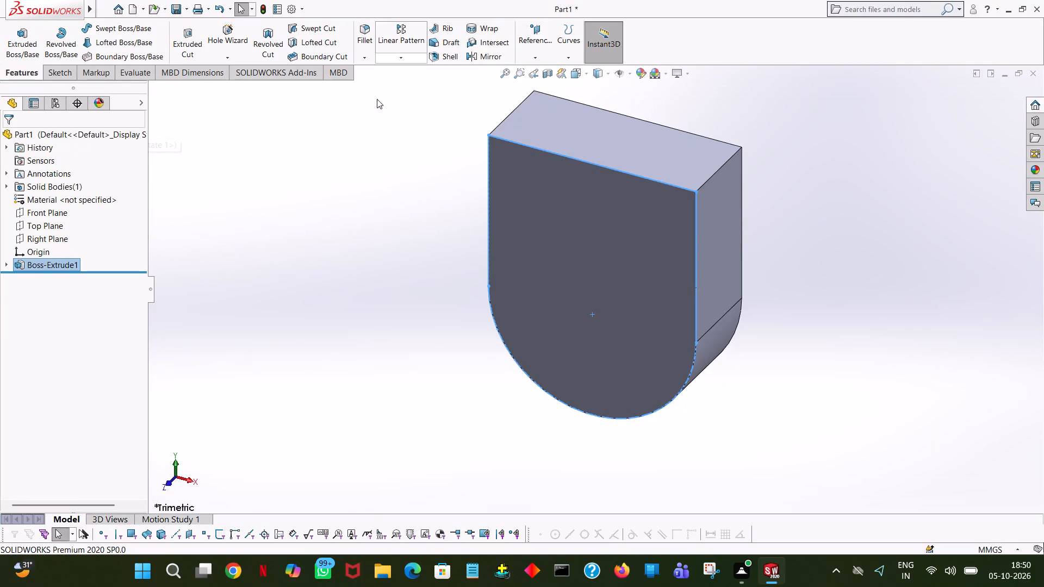
Create a reference plane parallel to the block's flat back face, offset 32 mm outward from it.
{"action": "left_click", "coordinate": [881, 190]}
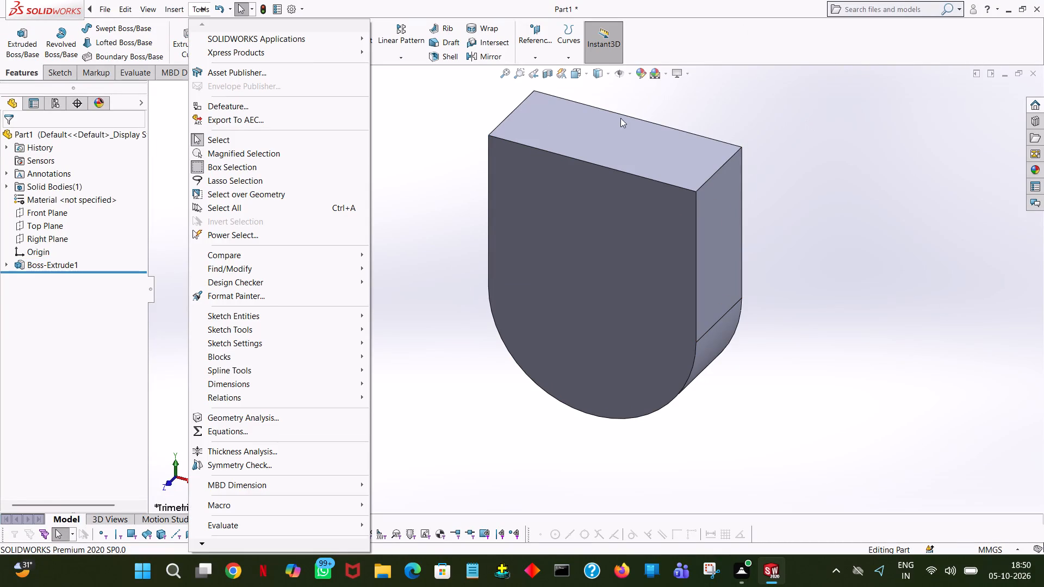
{"action": "left_click", "coordinate": [414, 111]}
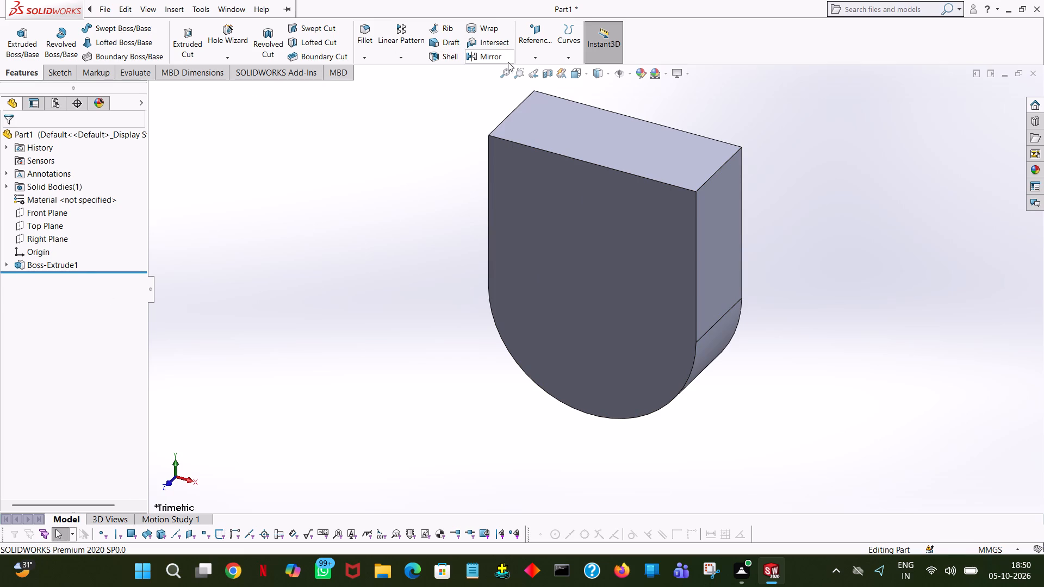
{"action": "left_click", "coordinate": [545, 61]}
{"action": "left_click", "coordinate": [546, 68]}
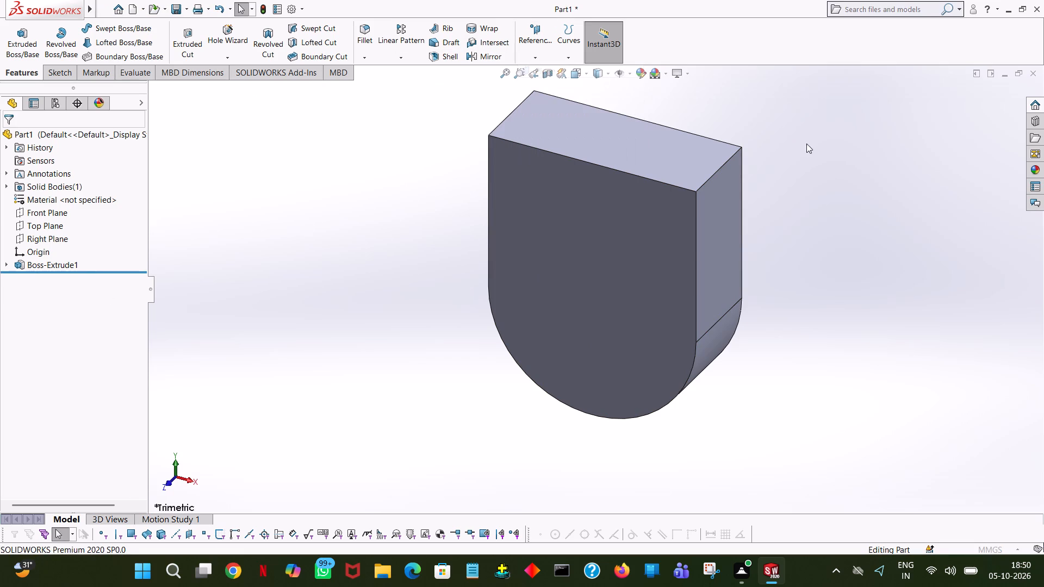
{"action": "middle_click_drag", "start_coordinate": [818, 150], "coordinate": [756, 176]}
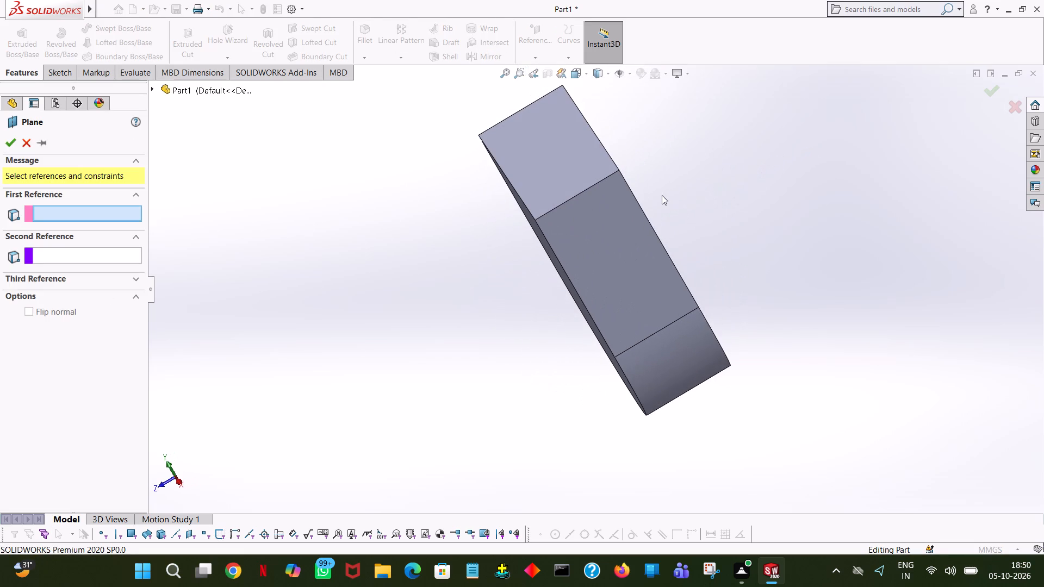
{"action": "middle_click_drag", "start_coordinate": [699, 181], "coordinate": [683, 240]}
{"action": "left_click", "coordinate": [654, 230]}
{"action": "middle_click_drag", "start_coordinate": [846, 236], "coordinate": [846, 234]}
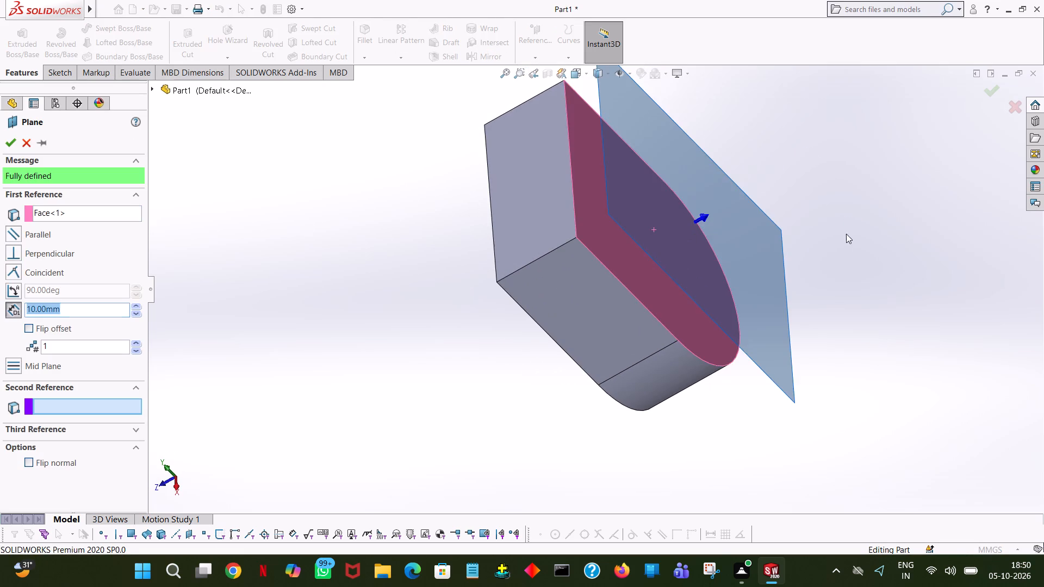
{"action": "middle_click_drag", "start_coordinate": [846, 234], "coordinate": [869, 145]}
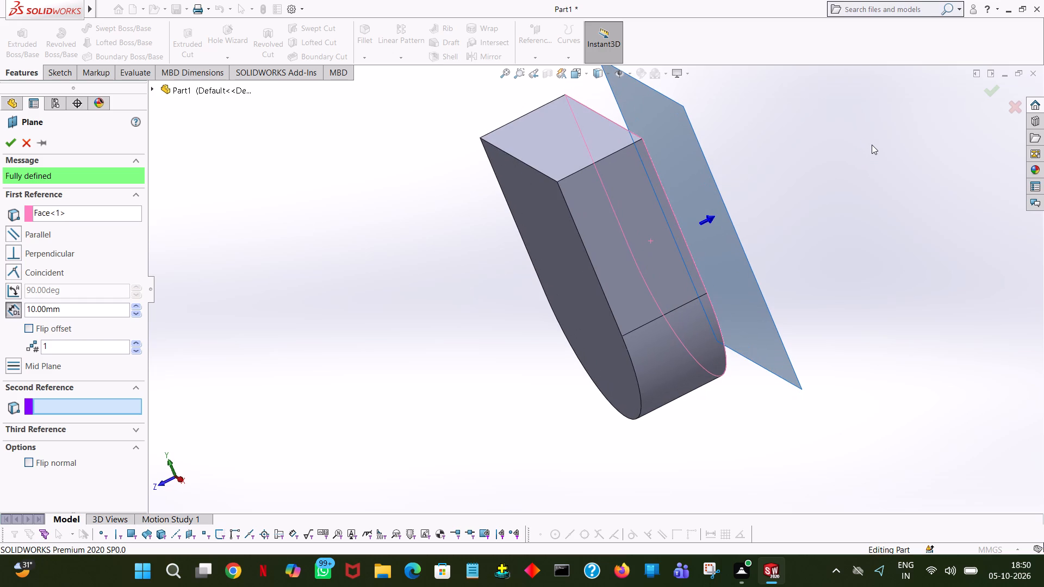
{"action": "type", "text": "32"}
{"action": "double_click", "coordinate": [67, 310]}
{"action": "type", "text": "32"}
{"action": "key", "text": "Return"}
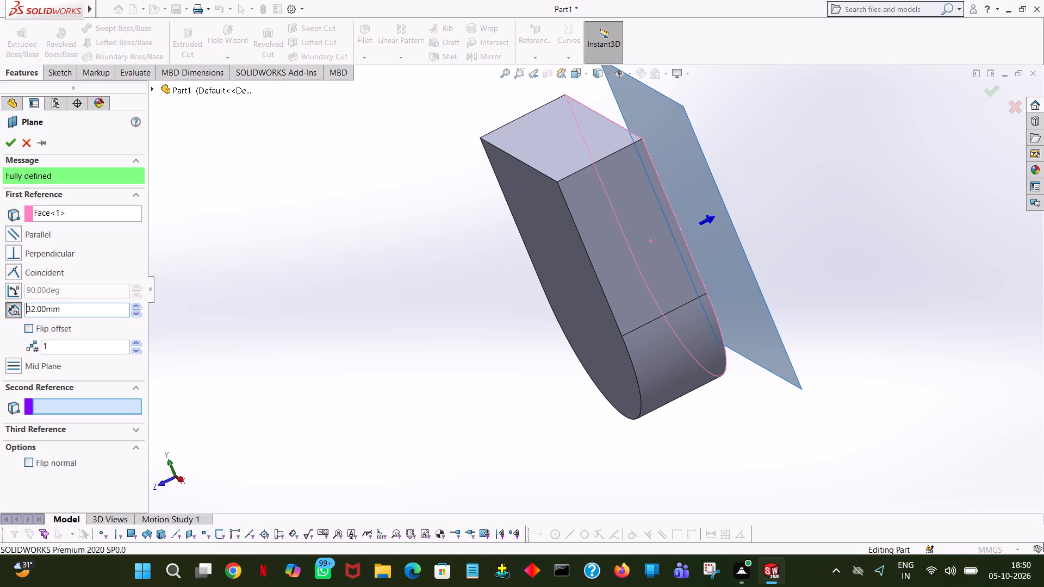
{"action": "left_click", "coordinate": [5, 143]}
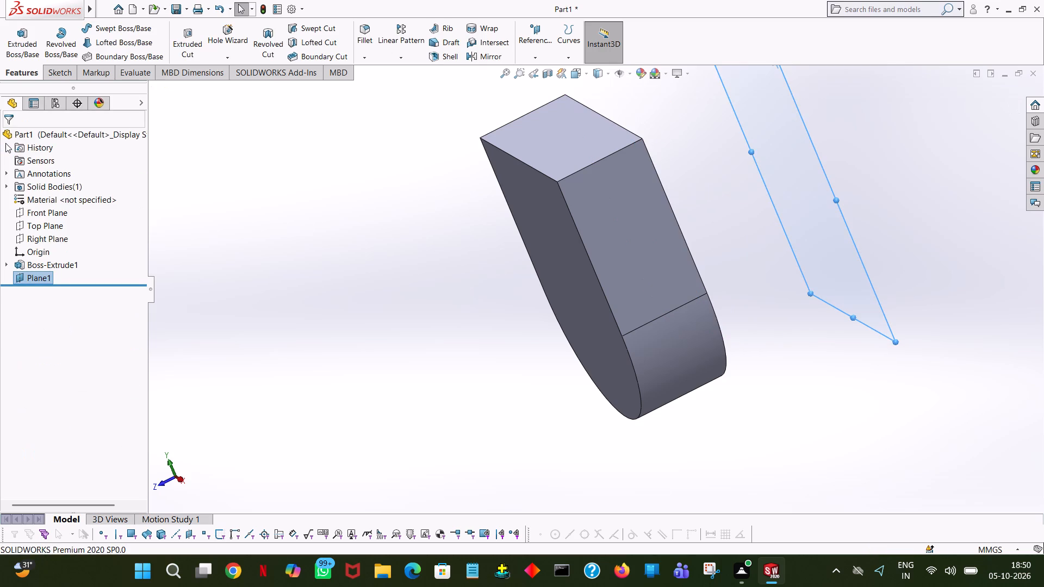
On the offset plane, sketch a circle of 24 mm radius centred on the origin, matching the block's rounded end.
{"action": "left_click", "coordinate": [34, 281]}
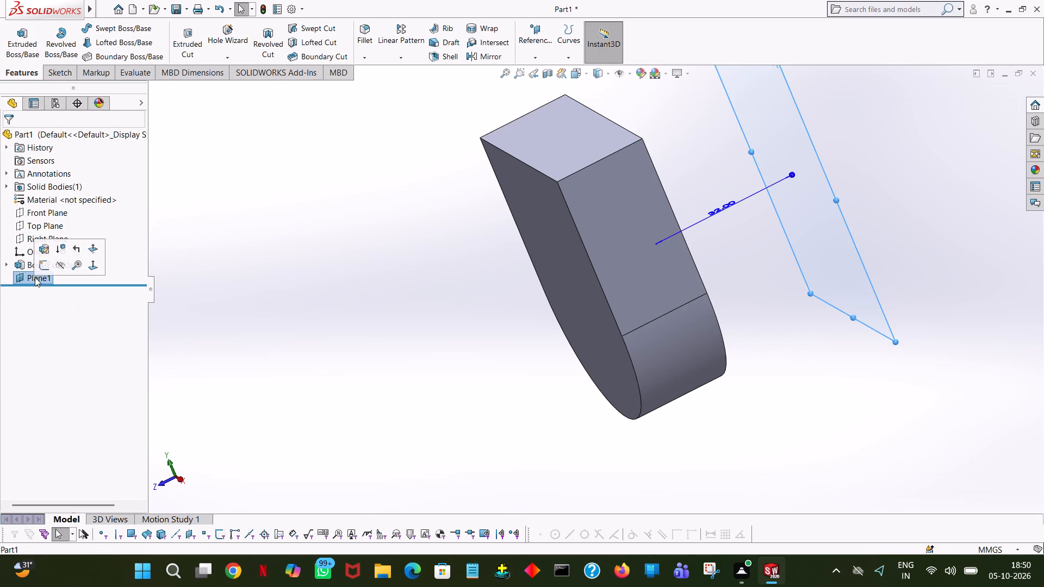
{"action": "left_click", "coordinate": [205, 285]}
{"action": "left_click", "coordinate": [28, 277]}
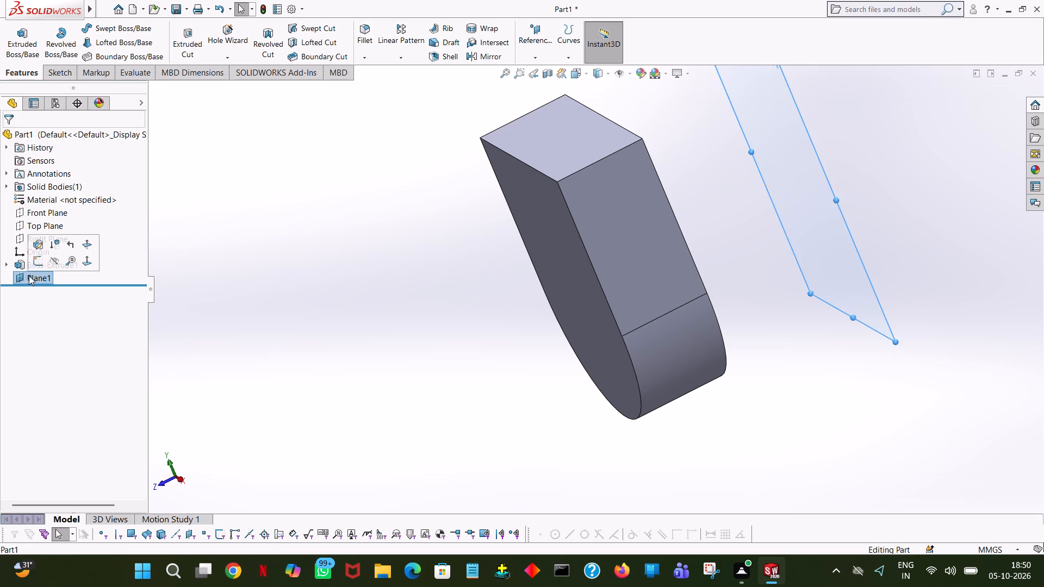
{"action": "left_click", "coordinate": [35, 261]}
{"action": "key", "text": "space"}
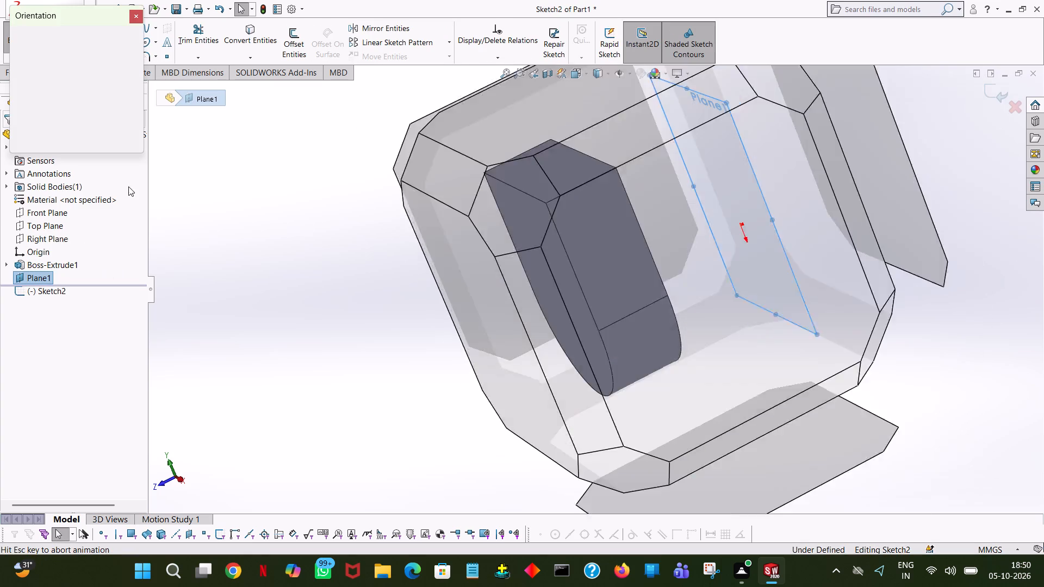
{"action": "left_click", "coordinate": [137, 83]}
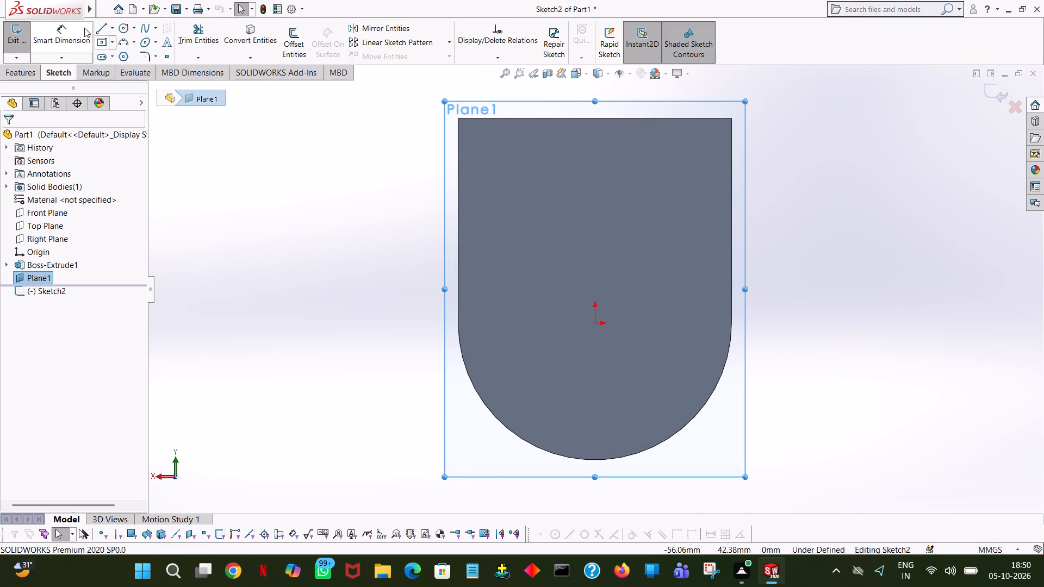
{"action": "left_click", "coordinate": [126, 26]}
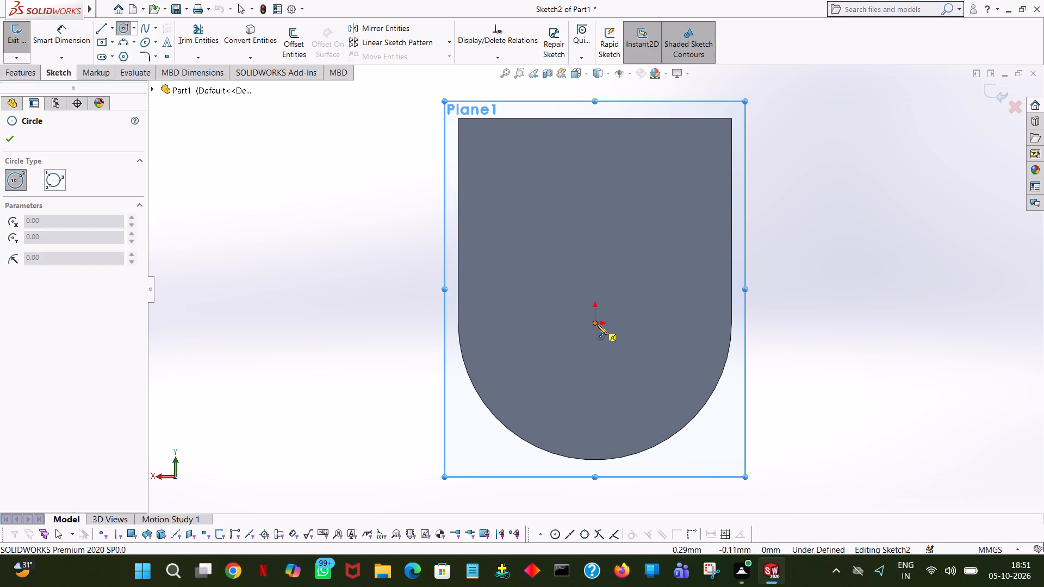
{"action": "left_click", "coordinate": [596, 324]}
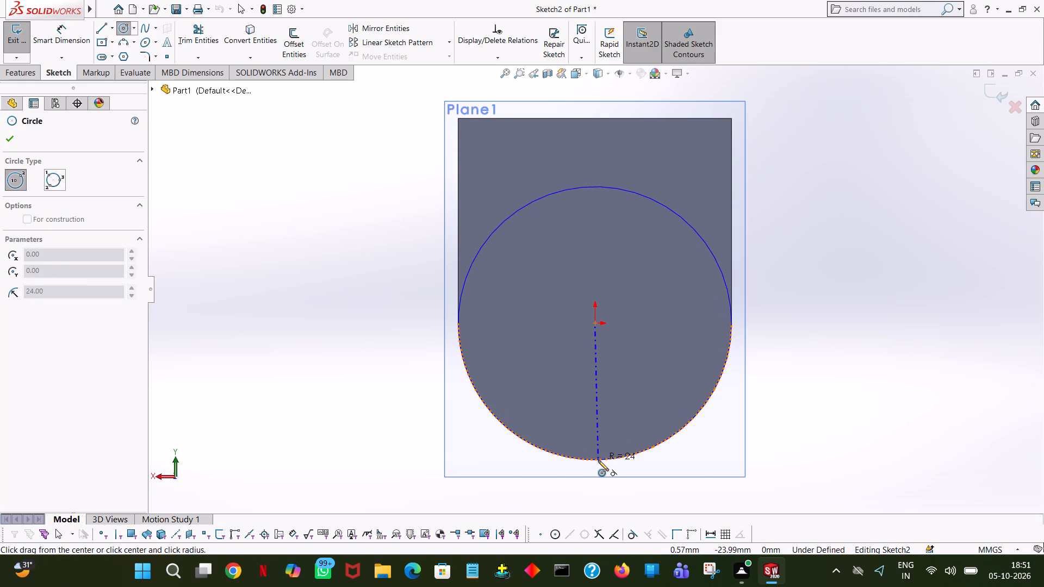
{"action": "left_click", "coordinate": [598, 460]}
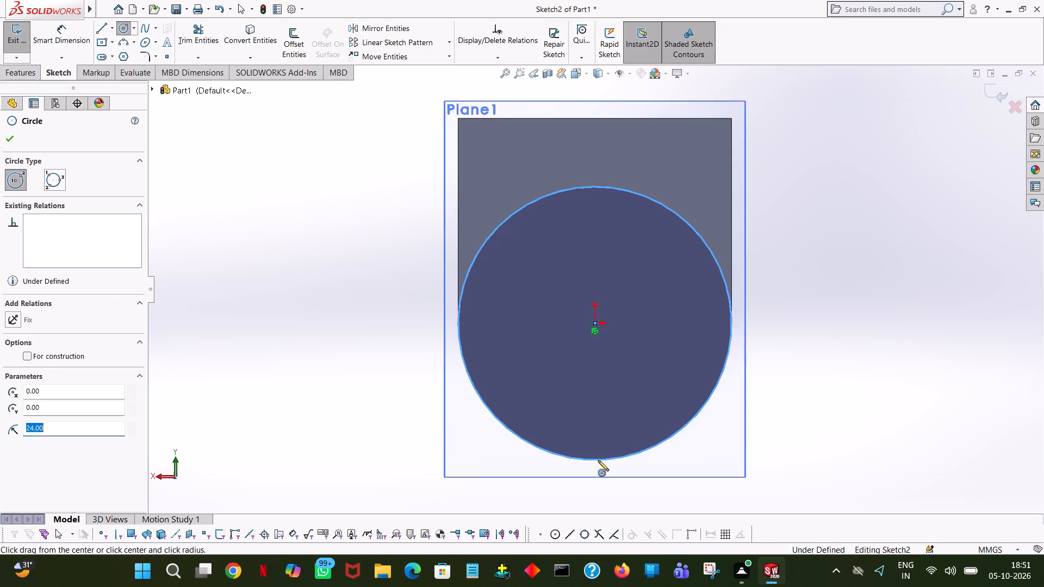
{"action": "right_click", "coordinate": [598, 460]}
{"action": "left_click", "coordinate": [625, 463]}
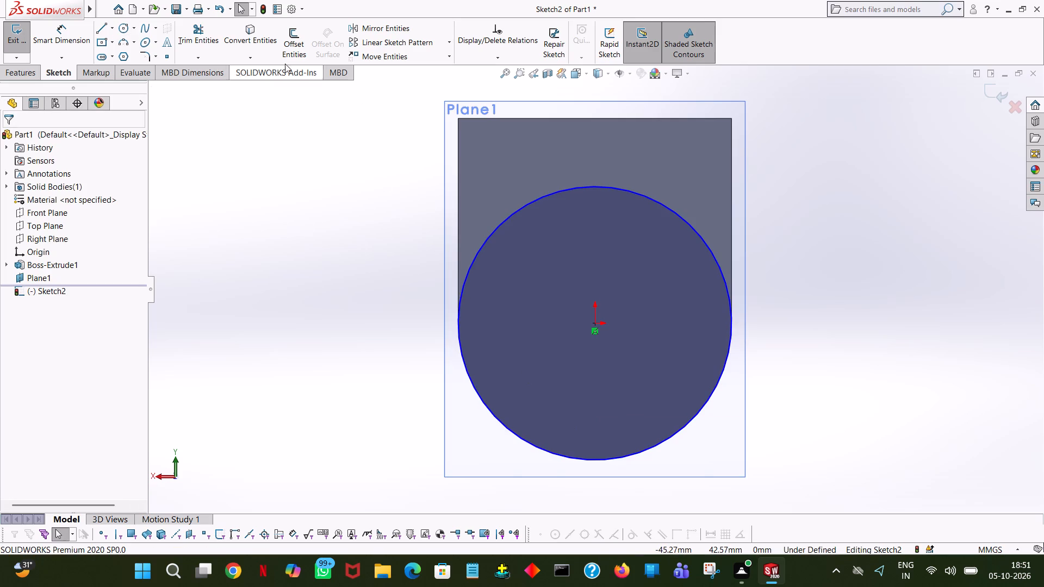
Draw 36 mm vertical lines at both side quadrants of the circle, joined across the top by a 48 mm horizontal line.
{"action": "left_click", "coordinate": [105, 28]}
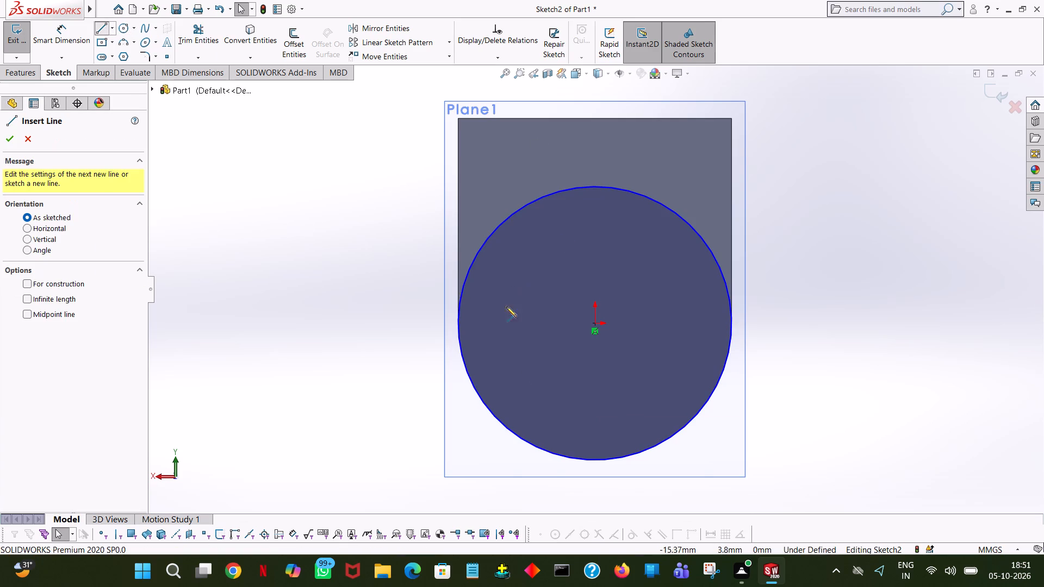
{"action": "left_click", "coordinate": [456, 322]}
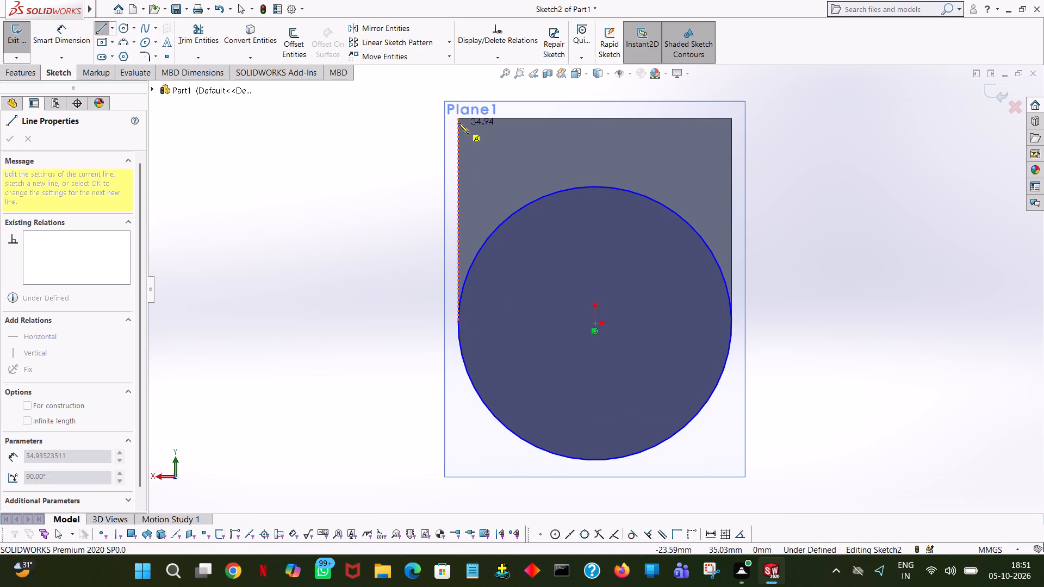
{"action": "left_click", "coordinate": [457, 117]}
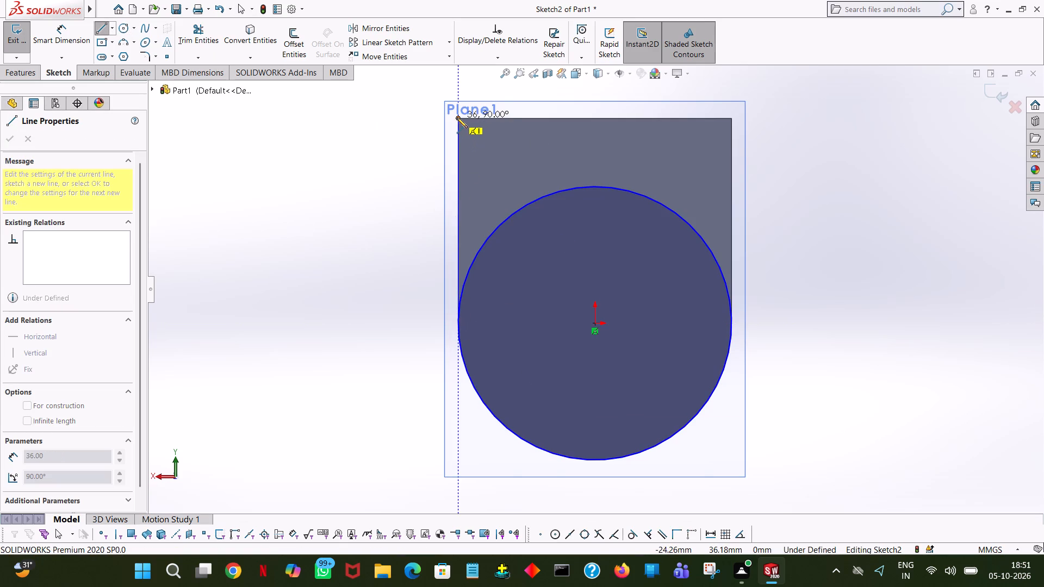
{"action": "left_click", "coordinate": [732, 118]}
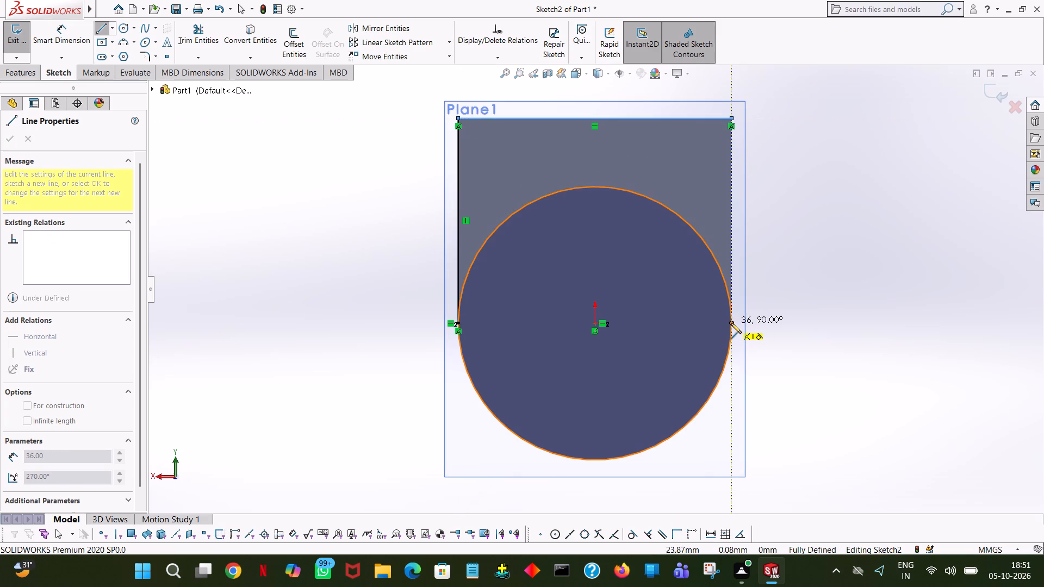
{"action": "left_click", "coordinate": [731, 323]}
{"action": "right_click", "coordinate": [731, 323]}
{"action": "left_click", "coordinate": [750, 334]}
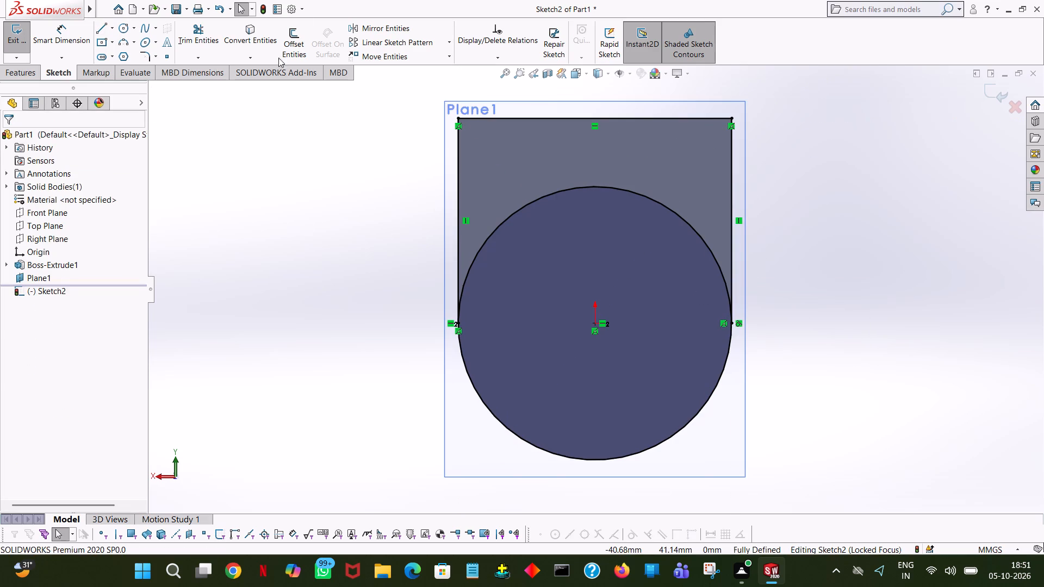
Trim away the circle's upper arc inside the profile to leave a closed U-shaped outline.
{"action": "left_click", "coordinate": [189, 37]}
{"action": "left_click", "coordinate": [633, 193]}
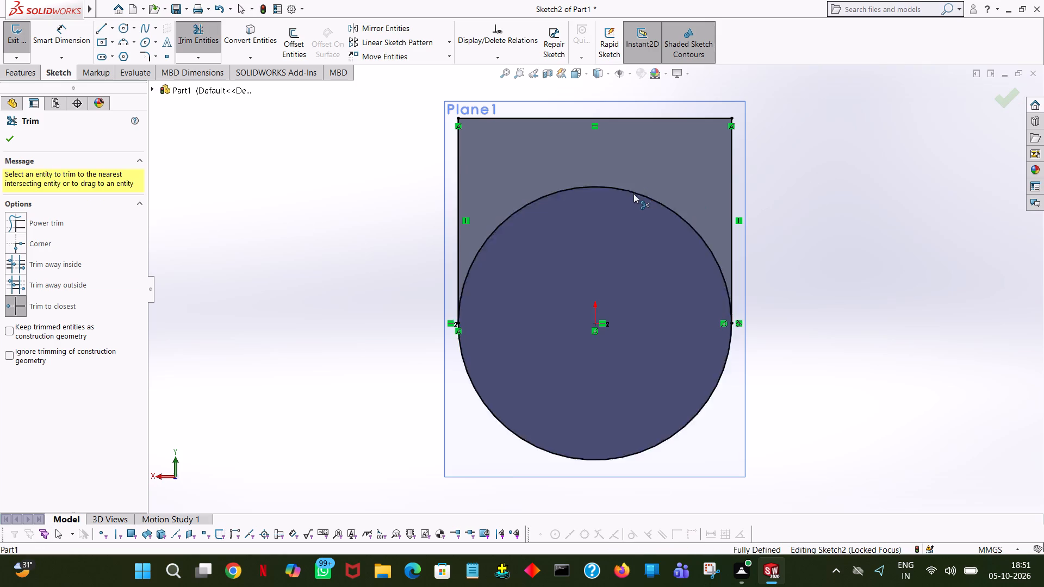
{"action": "left_click", "coordinate": [18, 136]}
{"action": "left_click", "coordinate": [10, 135]}
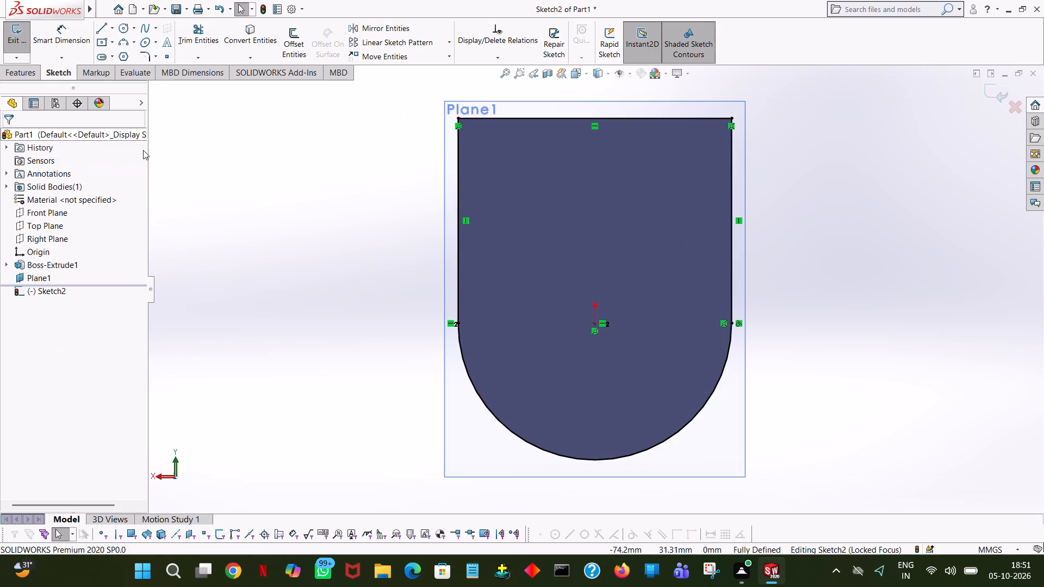
Extrude the second U-shaped profile as a blind boss 20 mm deep, pointing away from the first block.
{"action": "middle_click_drag", "start_coordinate": [193, 157], "coordinate": [288, 209]}
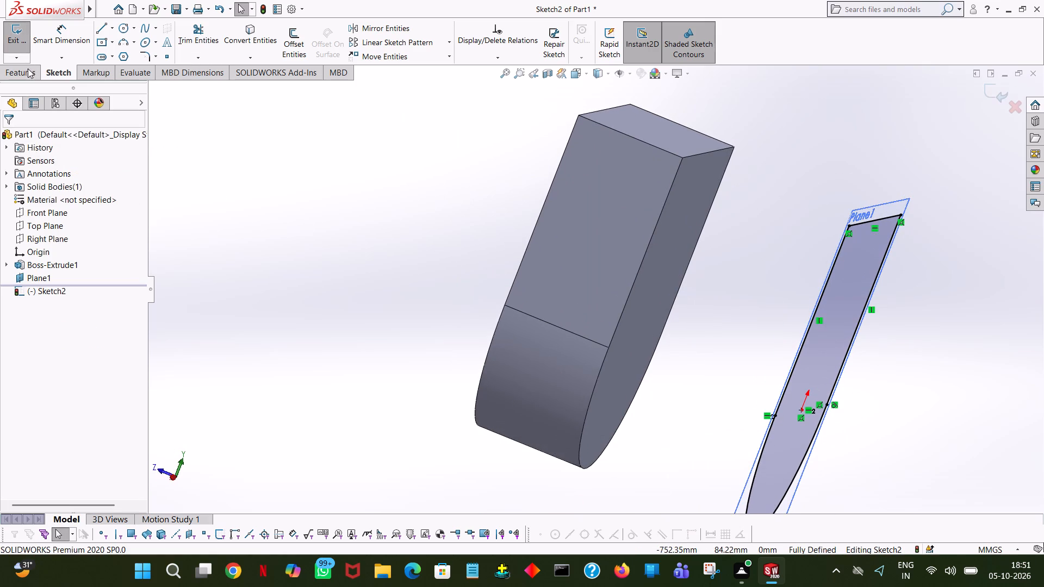
{"action": "left_click", "coordinate": [28, 72]}
{"action": "left_click", "coordinate": [27, 44]}
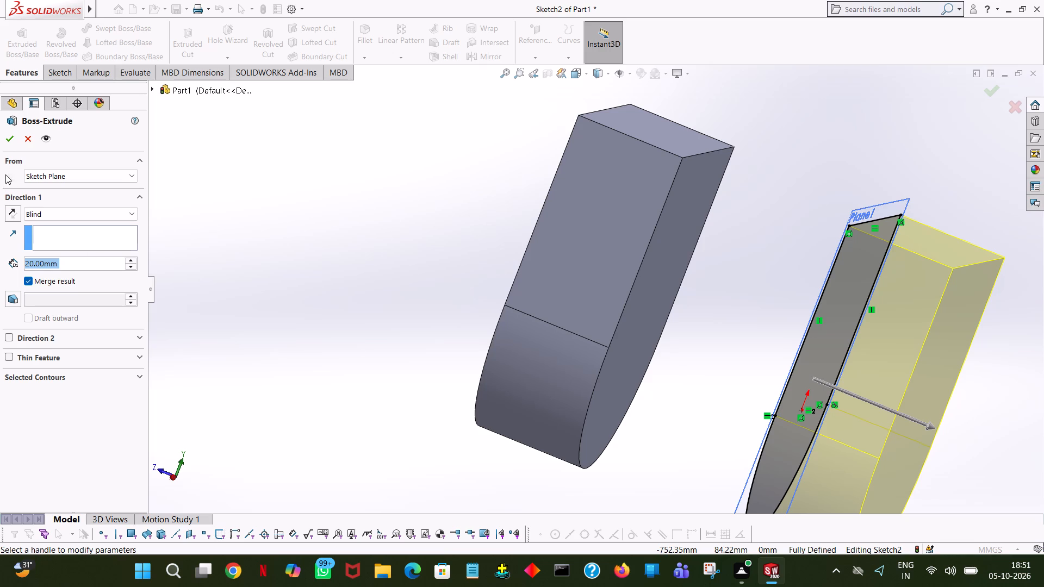
{"action": "left_click", "coordinate": [8, 141]}
{"action": "left_click", "coordinate": [225, 166]}
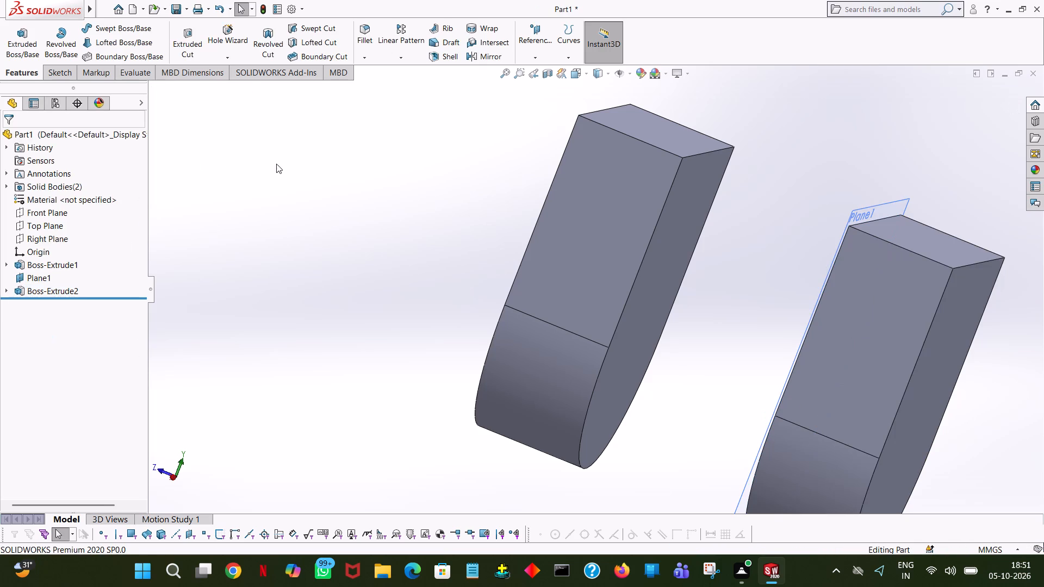
Hide the offset reference plane Plane1.
{"action": "middle_click_drag", "start_coordinate": [313, 158], "coordinate": [322, 189]}
{"action": "left_click", "coordinate": [327, 191]}
{"action": "middle_click_drag", "start_coordinate": [733, 247], "coordinate": [722, 258]}
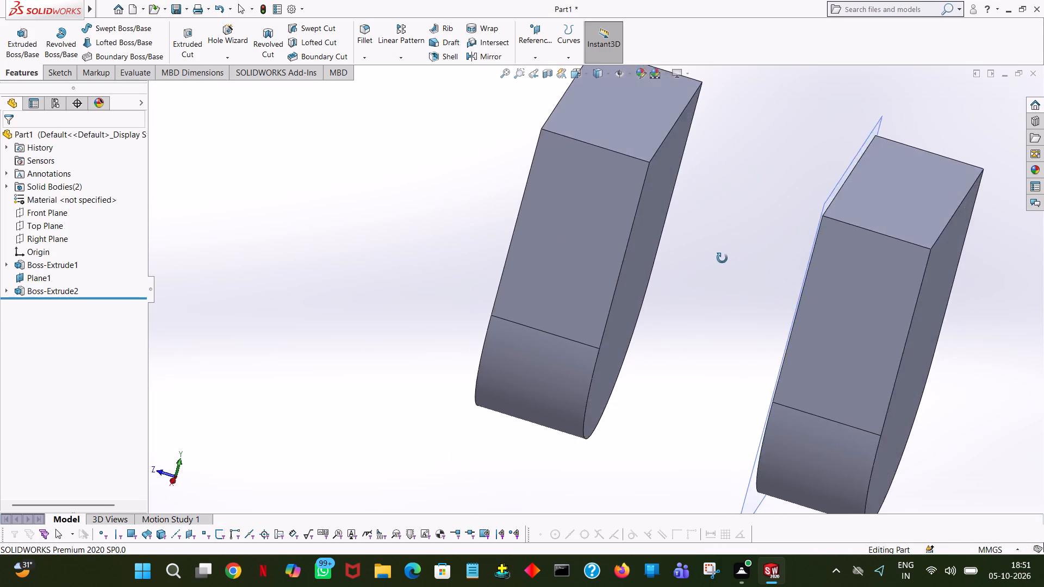
{"action": "middle_click_drag", "start_coordinate": [722, 258], "coordinate": [710, 409]}
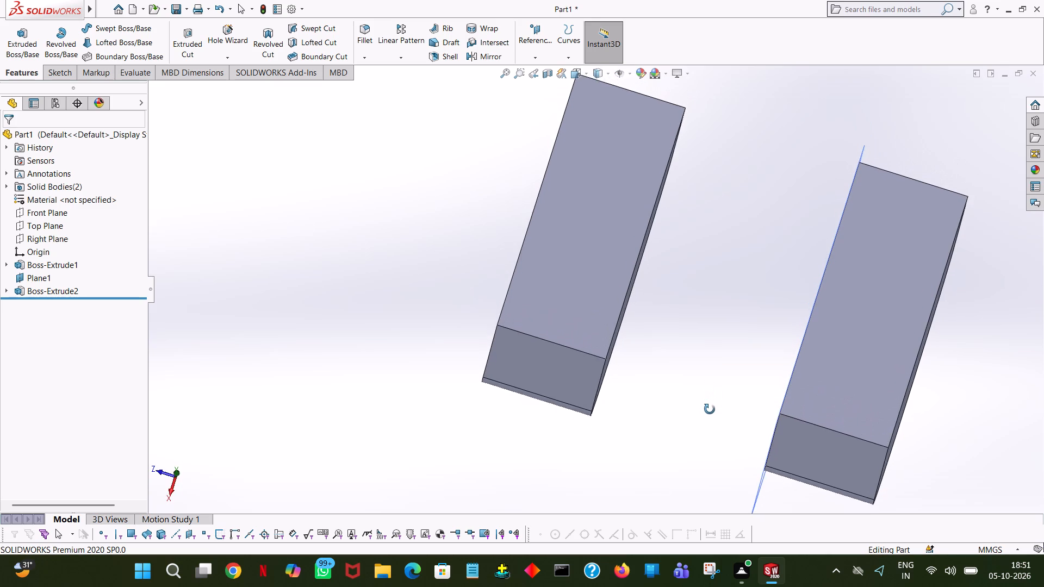
{"action": "middle_click_drag", "start_coordinate": [710, 409], "coordinate": [709, 417]}
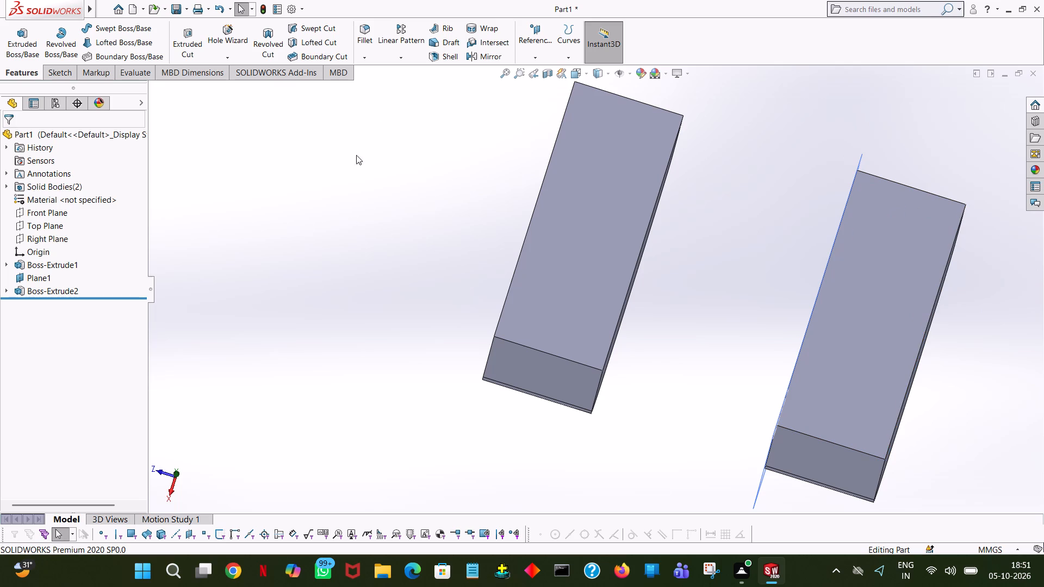
{"action": "left_click", "coordinate": [42, 277]}
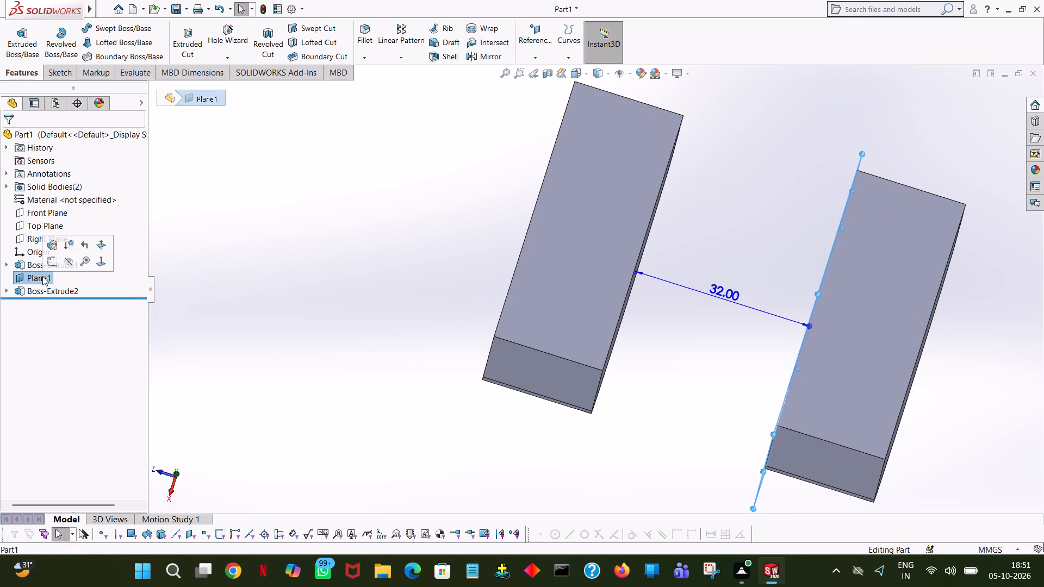
{"action": "left_click", "coordinate": [62, 261]}
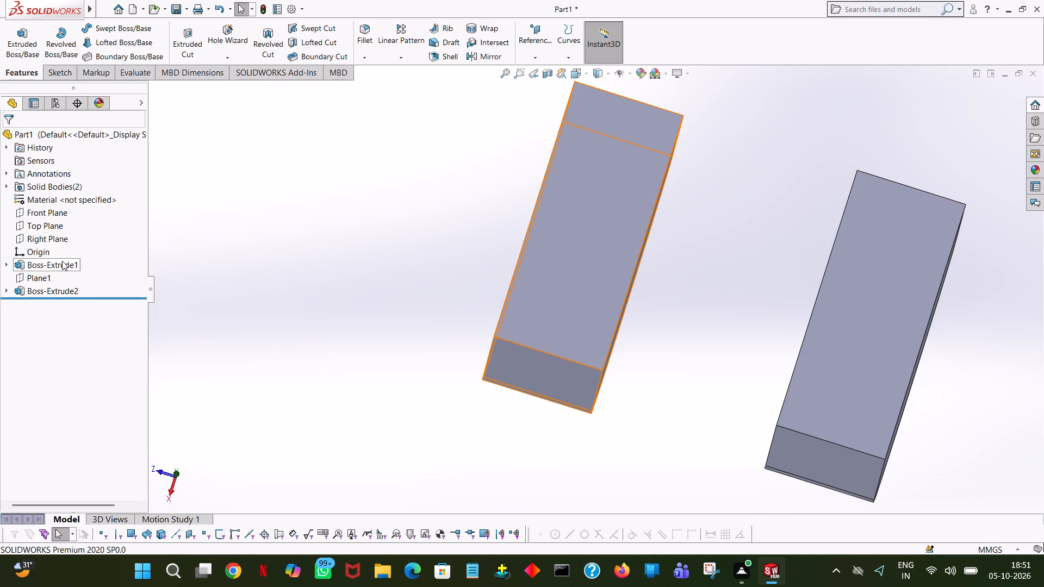
On the lugs' flat top face, sketch a closed 48 mm wide rectangle bridging the gap between the two lugs, corner to corner.
{"action": "left_click", "coordinate": [18, 43]}
{"action": "left_click", "coordinate": [627, 160]}
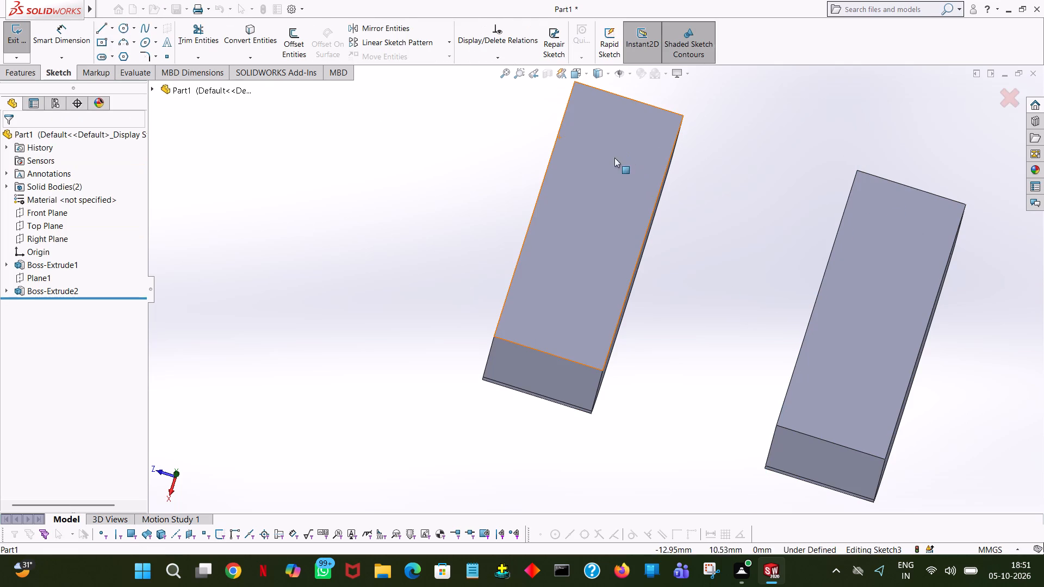
{"action": "key", "text": "space"}
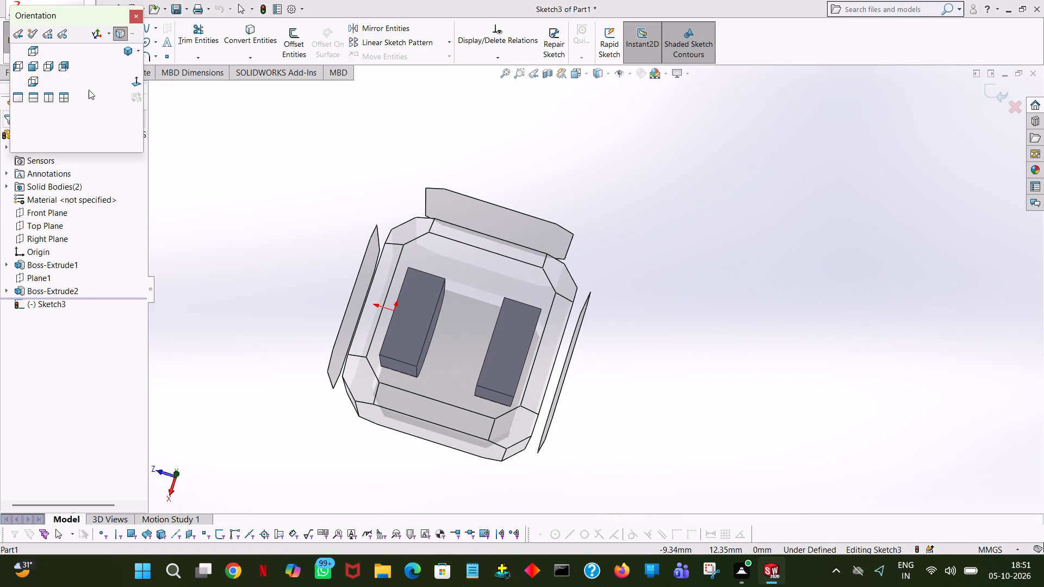
{"action": "left_click", "coordinate": [130, 85]}
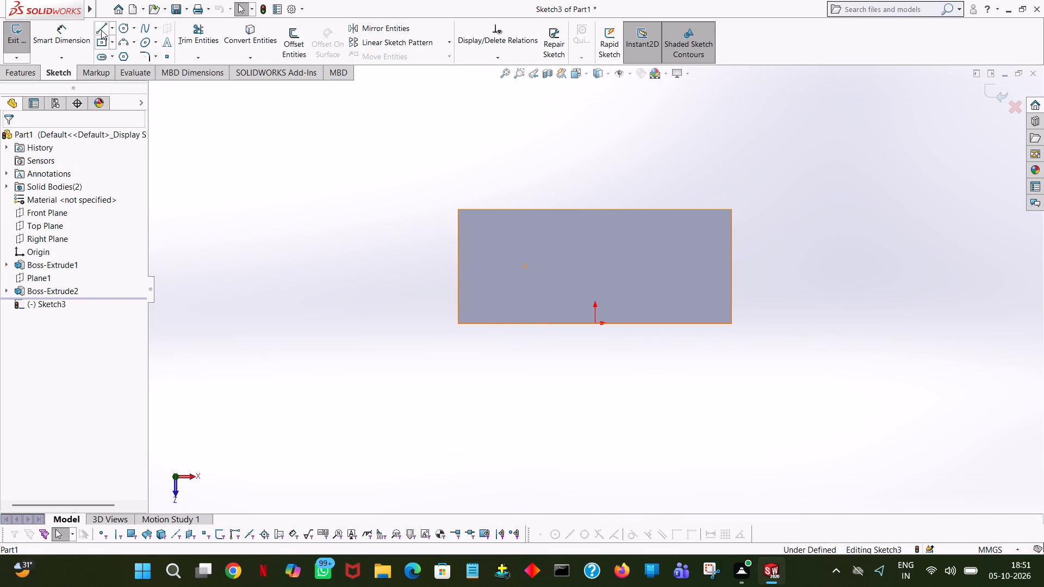
{"action": "middle_click", "coordinate": [694, 184]}
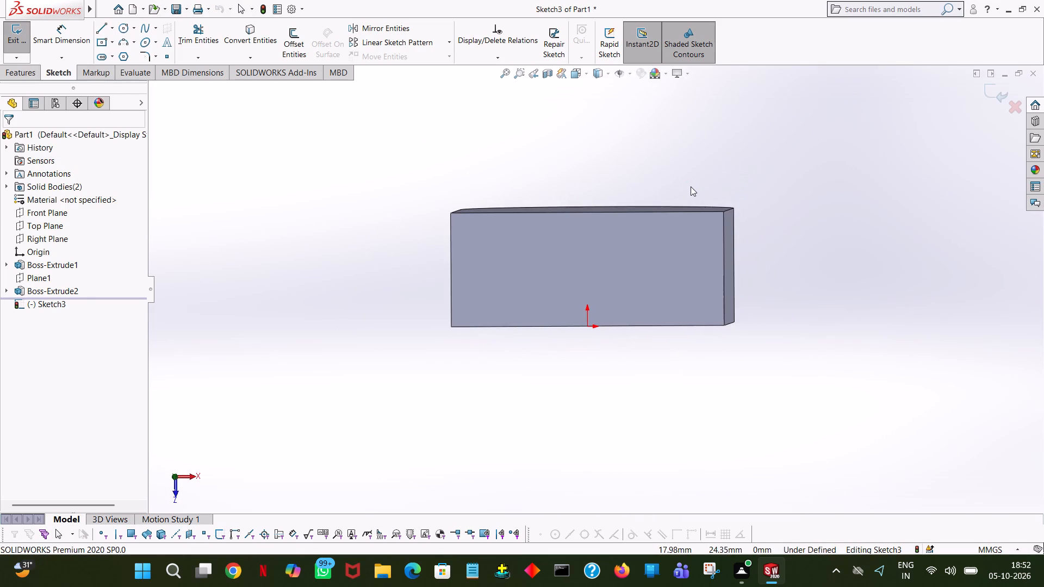
{"action": "scroll", "coordinate": [691, 182], "scroll_direction": "down", "scroll_amount": 1}
{"action": "scroll", "coordinate": [691, 182], "scroll_direction": "up", "scroll_amount": 1}
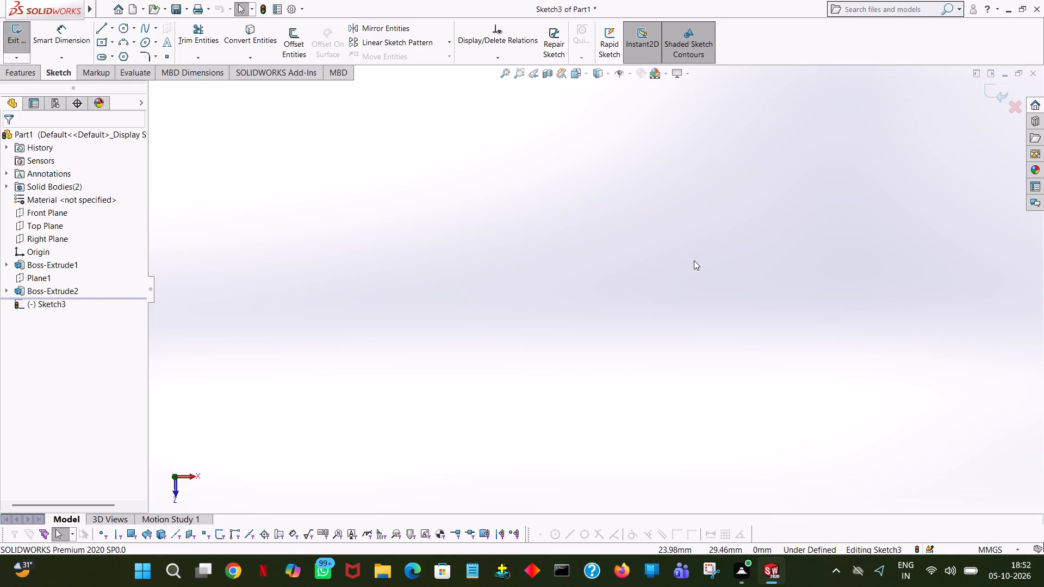
{"action": "scroll", "coordinate": [697, 264], "scroll_direction": "down", "scroll_amount": 4, "text": "ctrl"}
{"action": "left_click", "coordinate": [506, 78]}
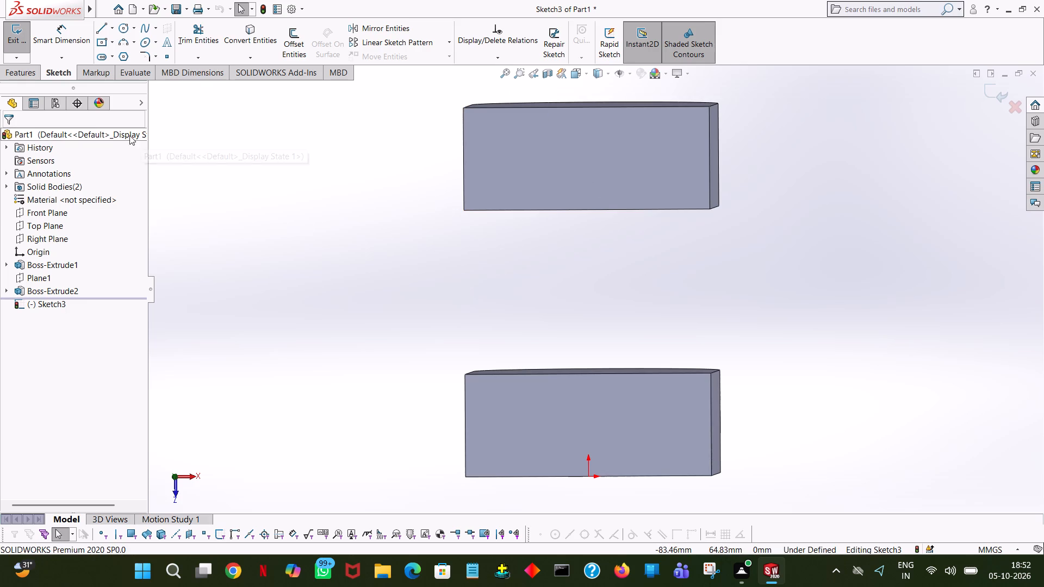
{"action": "key", "text": "space"}
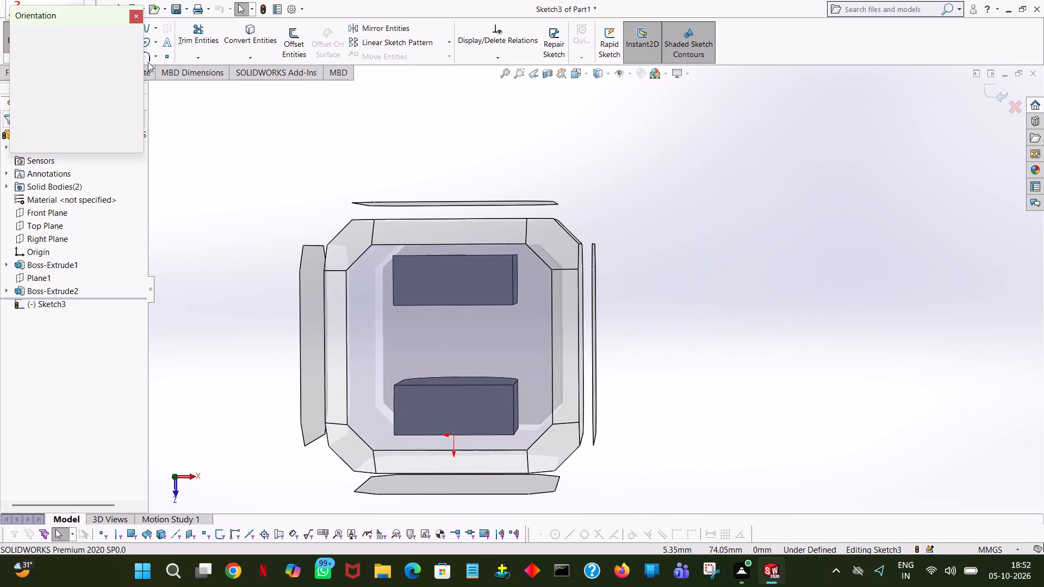
{"action": "left_click", "coordinate": [138, 79]}
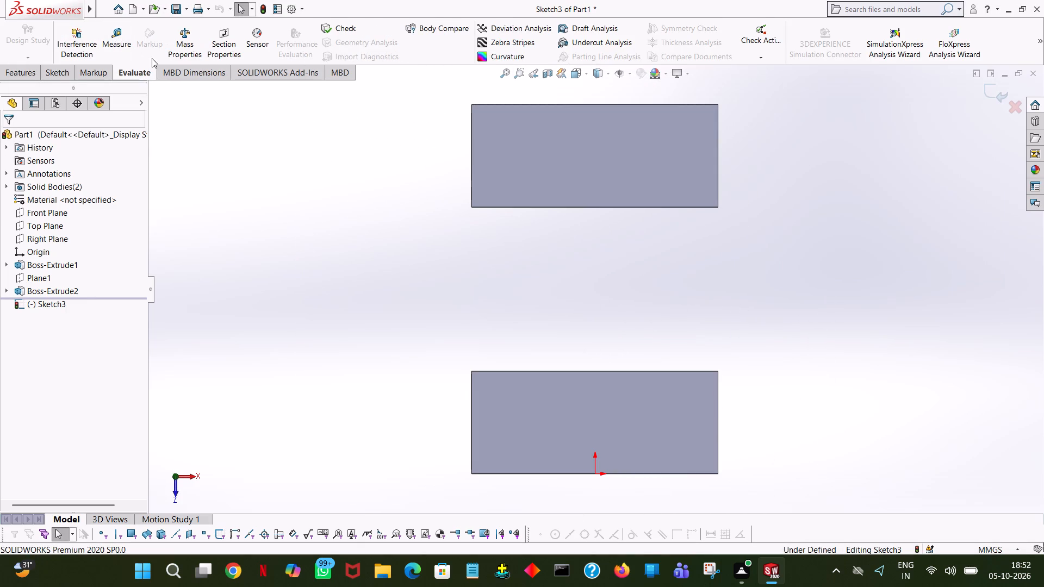
{"action": "left_click", "coordinate": [21, 76]}
{"action": "left_click", "coordinate": [60, 75]}
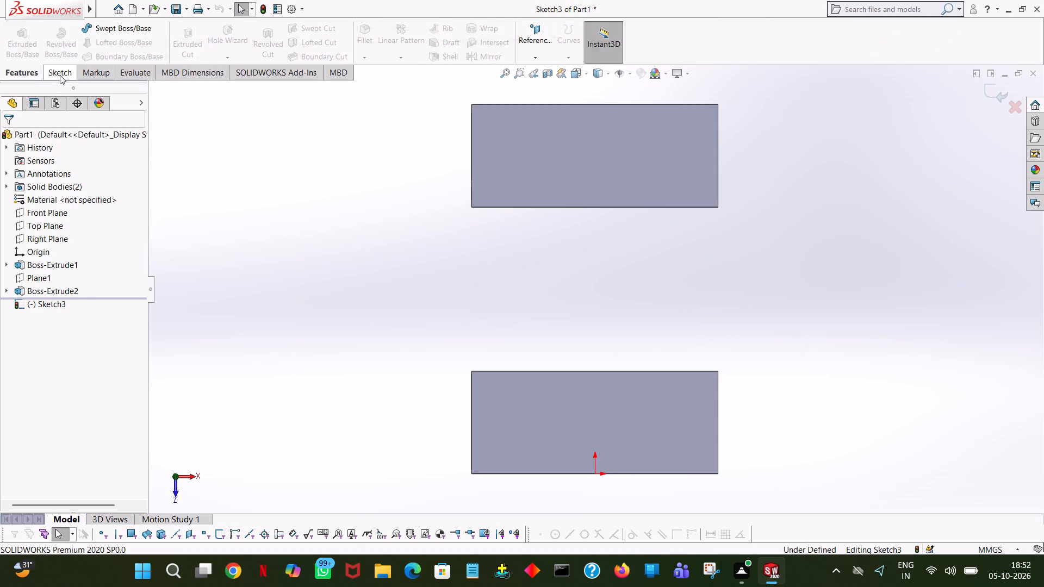
{"action": "left_click", "coordinate": [102, 27]}
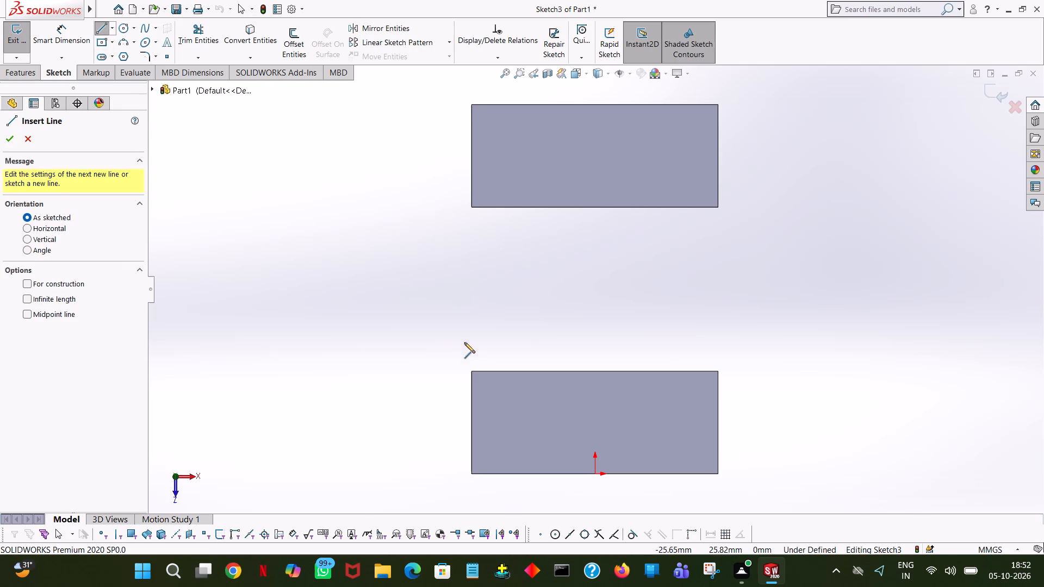
{"action": "left_click", "coordinate": [470, 372]}
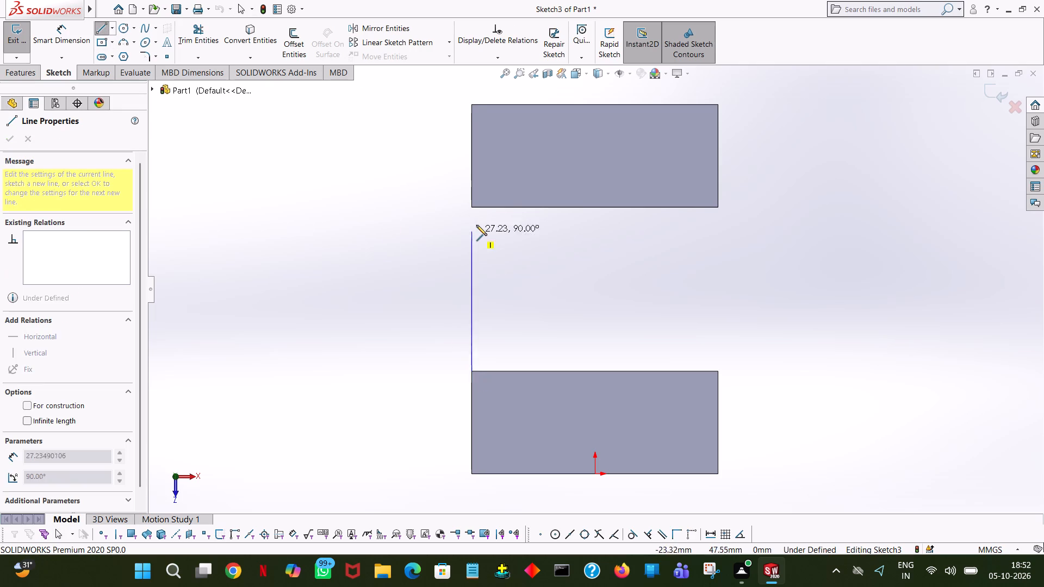
{"action": "left_click", "coordinate": [473, 206]}
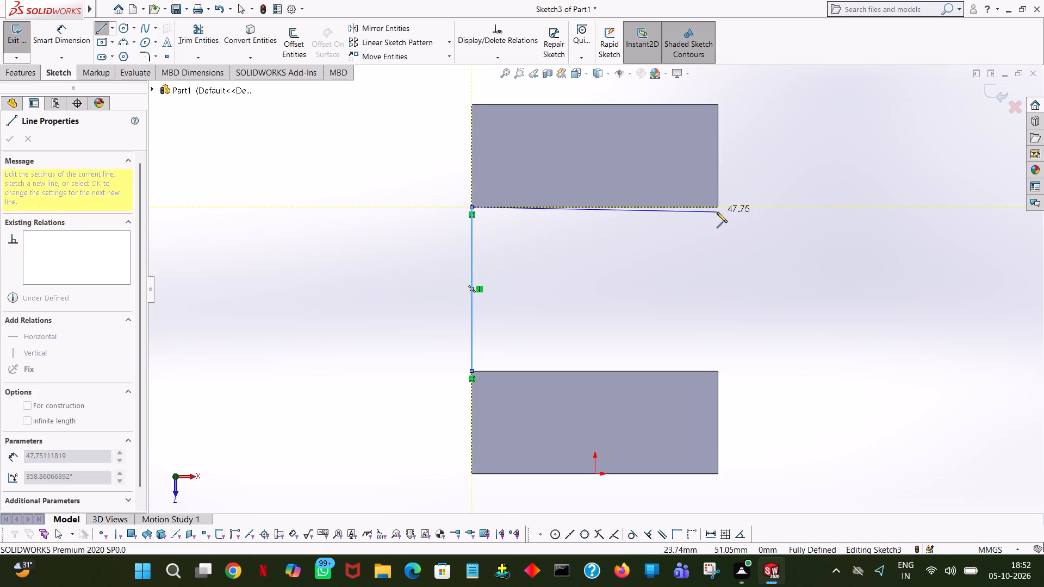
{"action": "left_click", "coordinate": [717, 207]}
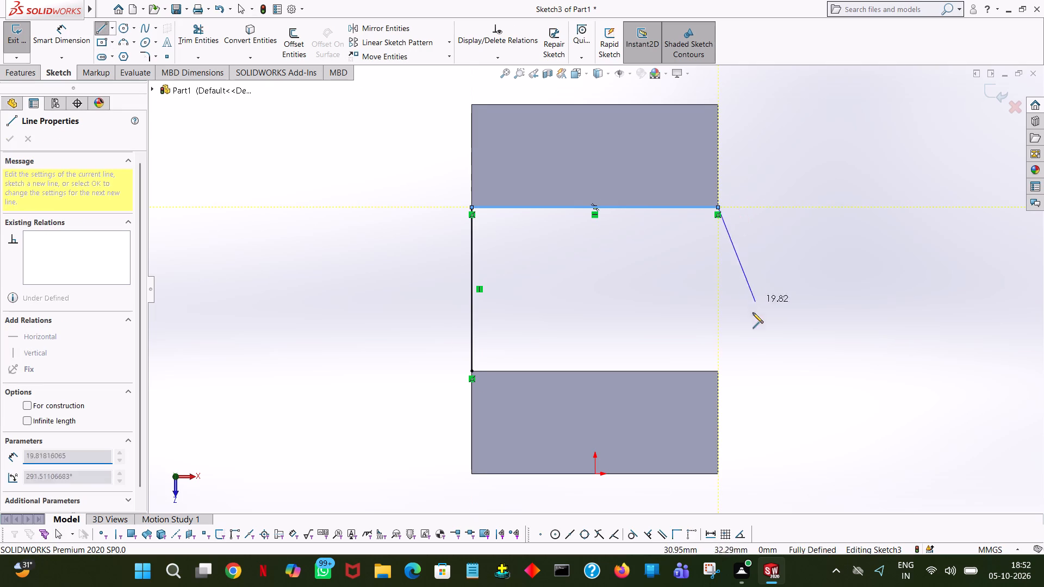
{"action": "left_click", "coordinate": [717, 371]}
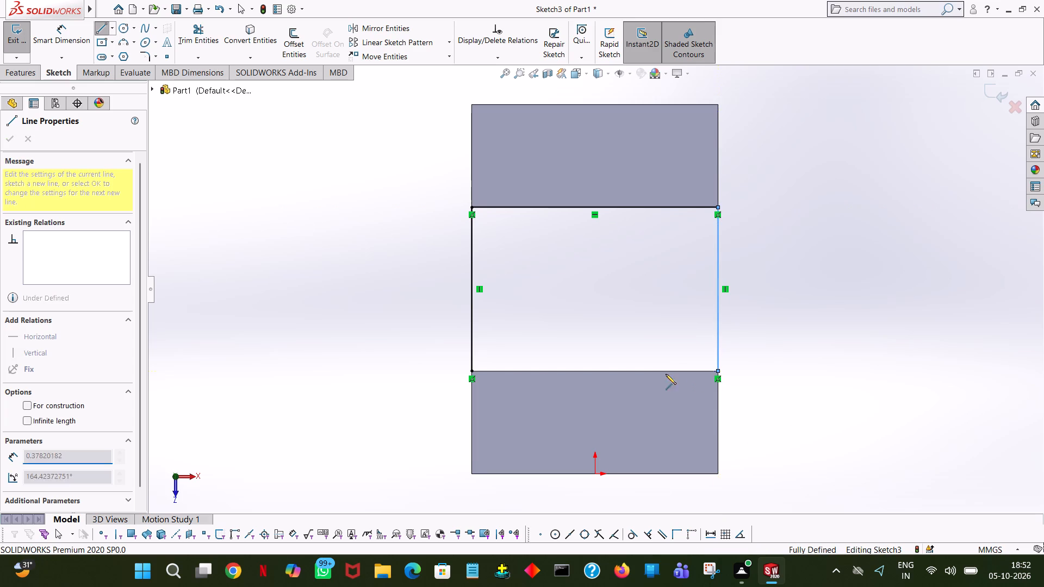
{"action": "left_click", "coordinate": [470, 371]}
{"action": "right_click", "coordinate": [470, 371]}
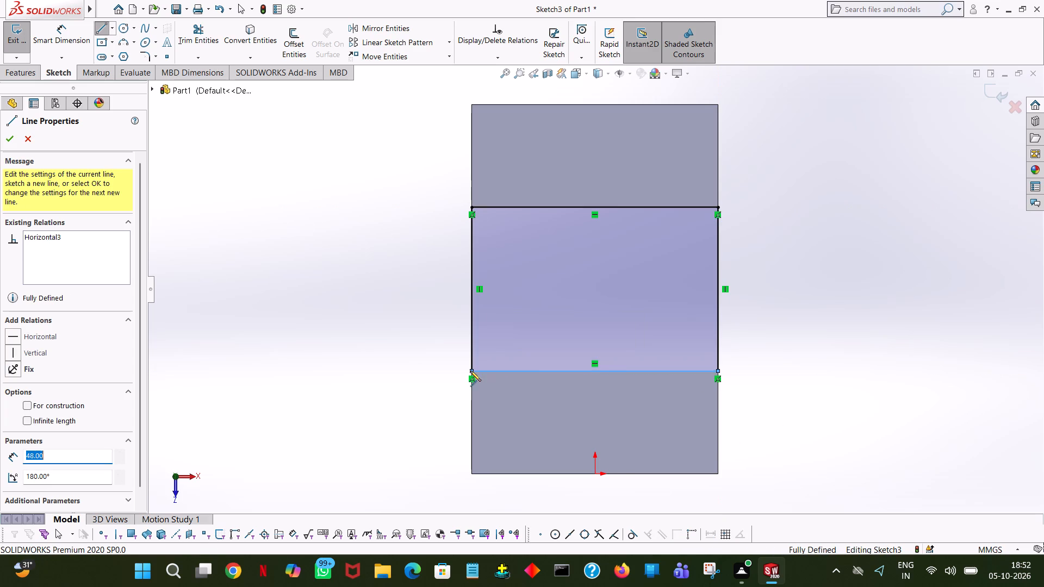
{"action": "left_click", "coordinate": [495, 376]}
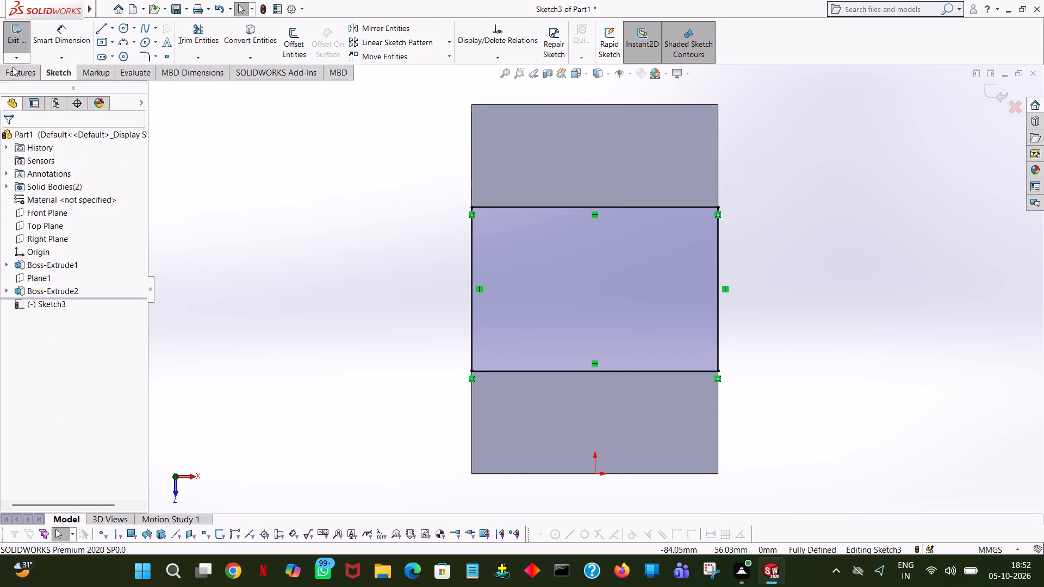
Extrude the bridging rectangle as a blind boss 12 mm deep, reversed down between the lugs, with its result merged.
{"action": "left_click", "coordinate": [17, 76]}
{"action": "left_click", "coordinate": [21, 40]}
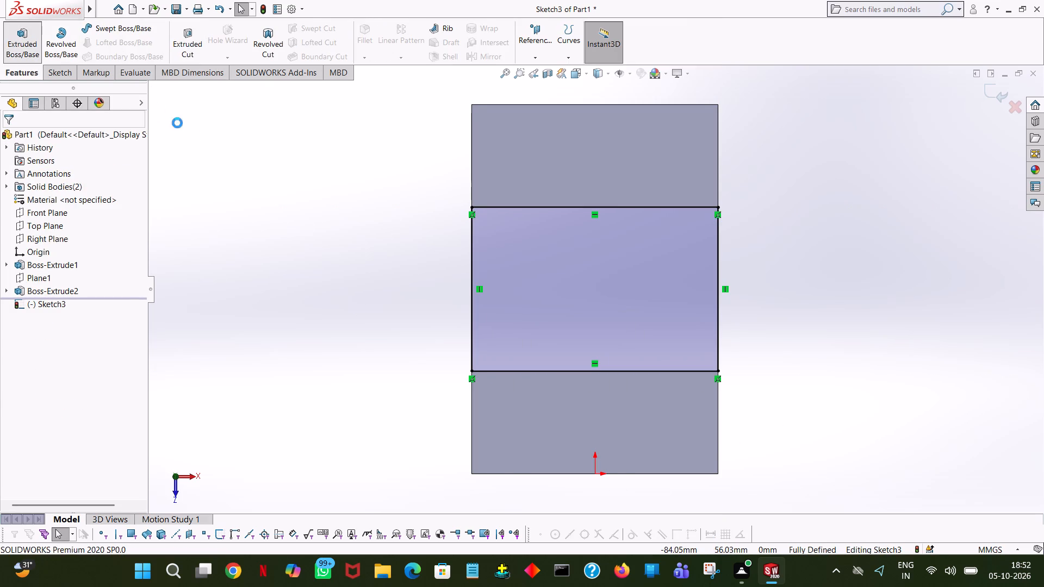
{"action": "middle_click_drag", "start_coordinate": [222, 191], "coordinate": [344, 205]}
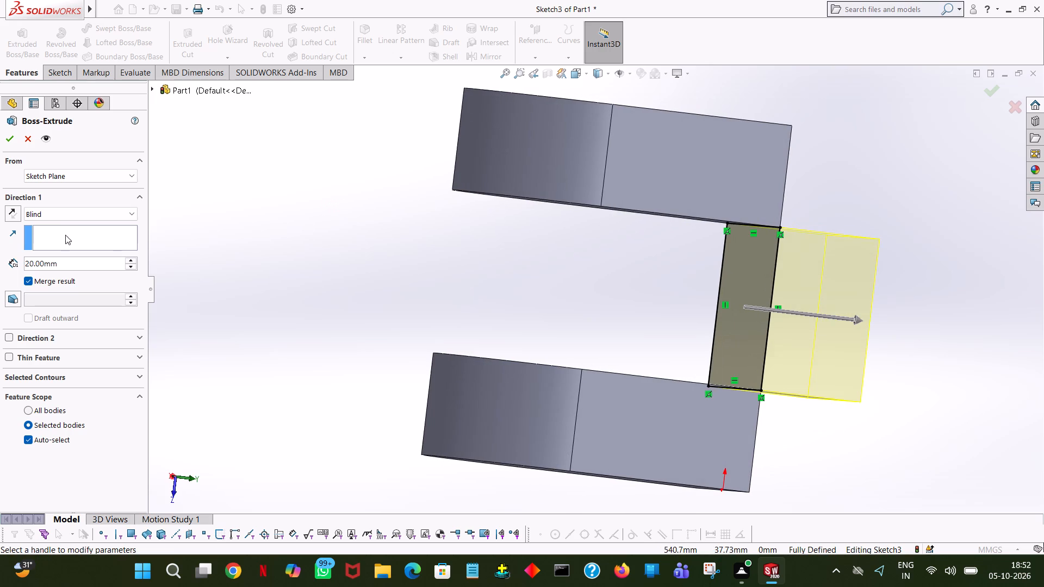
{"action": "left_click", "coordinate": [17, 212]}
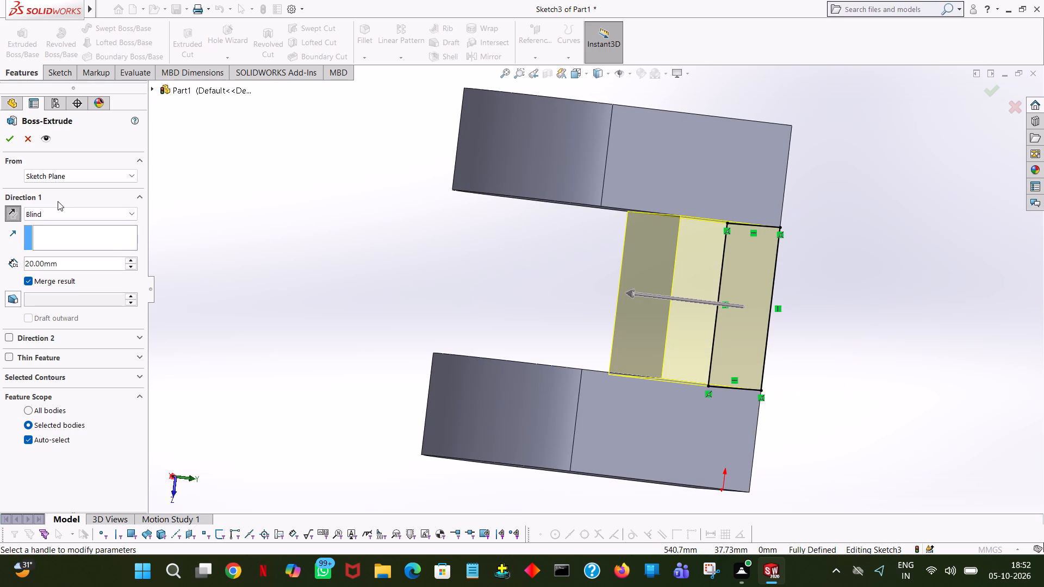
{"action": "double_click", "coordinate": [64, 263]}
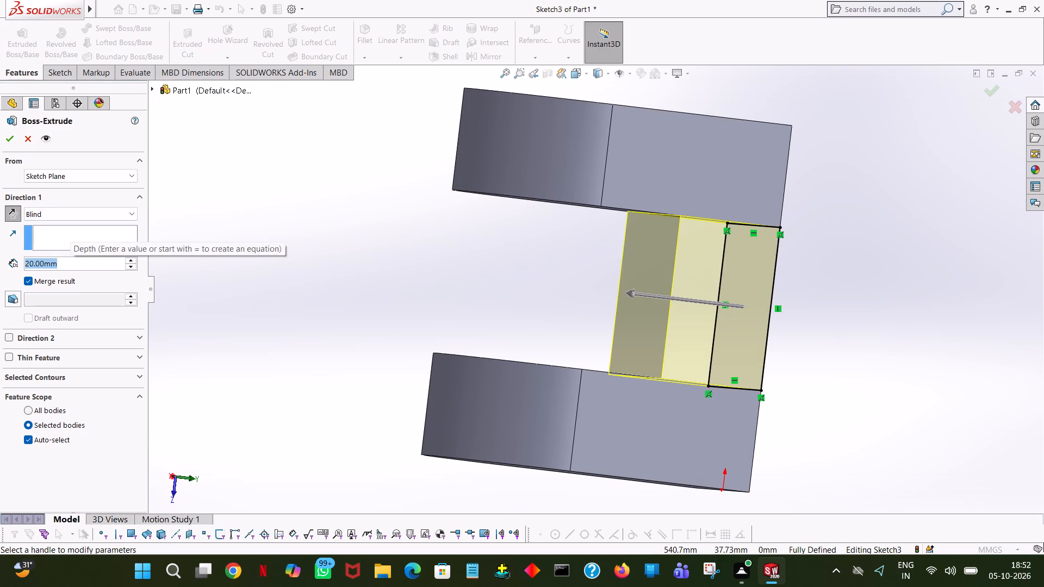
{"action": "type", "text": "12"}
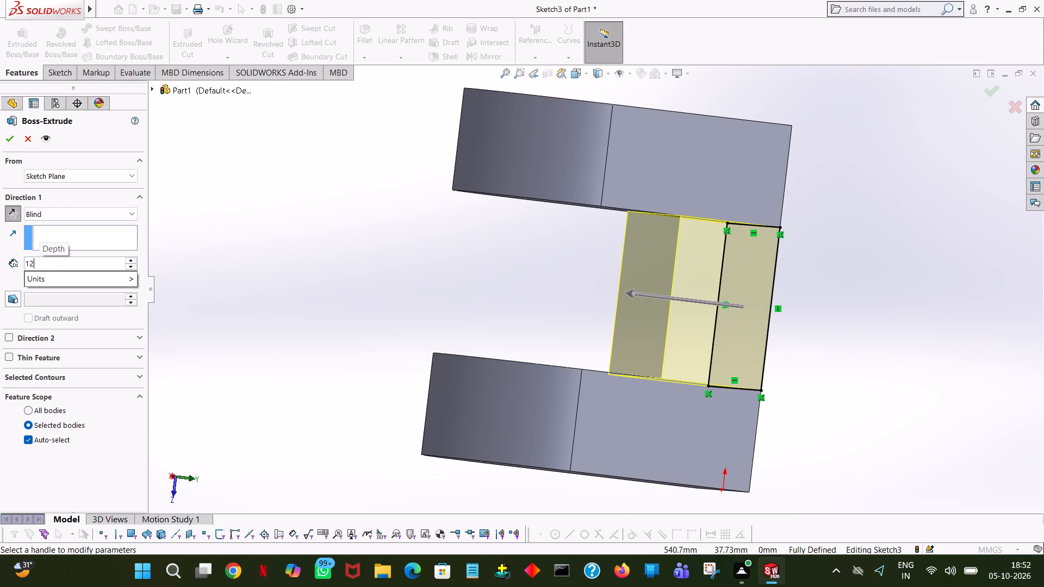
{"action": "key", "text": "Return"}
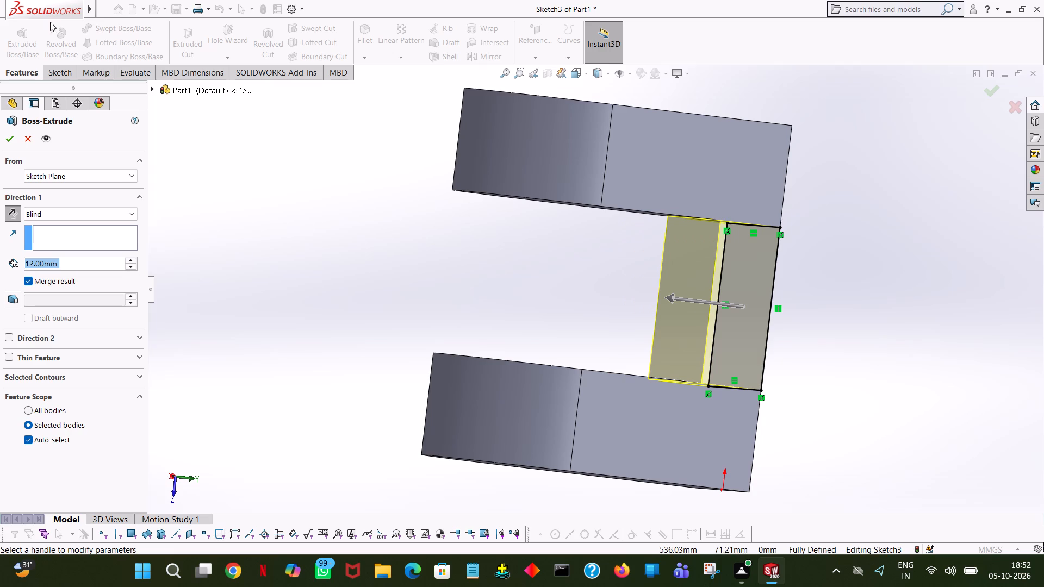
{"action": "left_click", "coordinate": [9, 134]}
{"action": "left_click", "coordinate": [240, 186]}
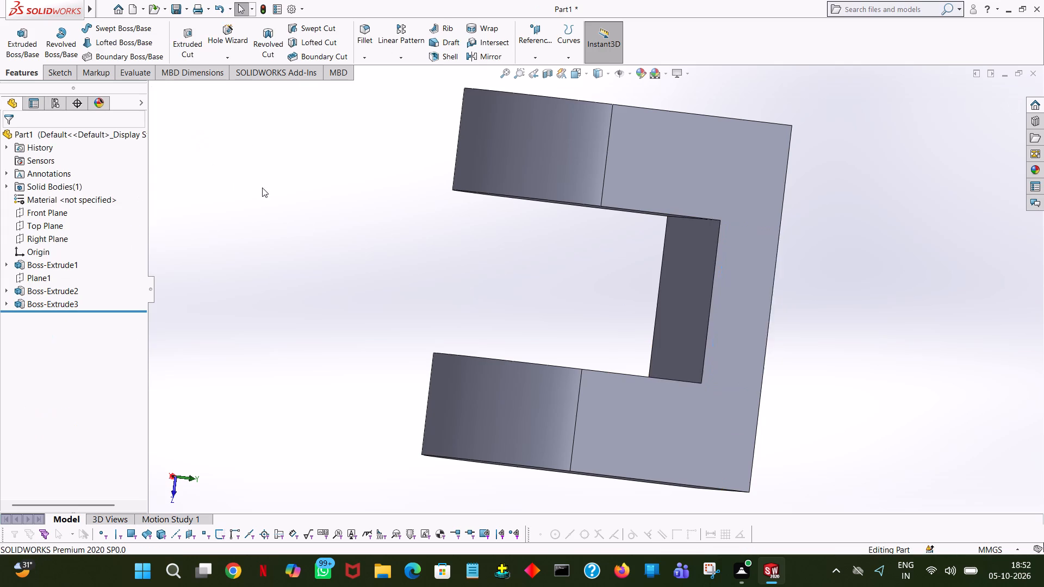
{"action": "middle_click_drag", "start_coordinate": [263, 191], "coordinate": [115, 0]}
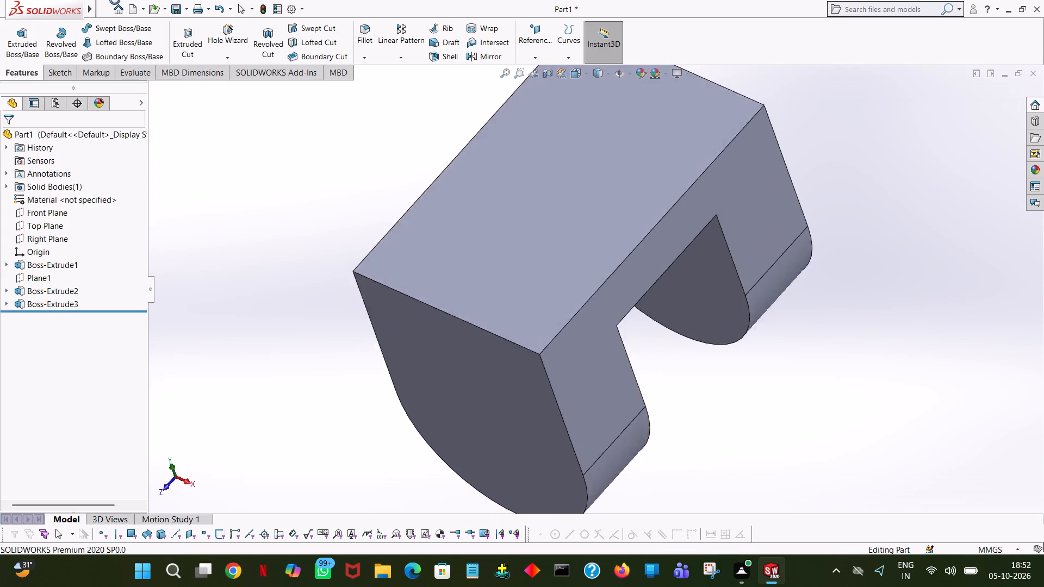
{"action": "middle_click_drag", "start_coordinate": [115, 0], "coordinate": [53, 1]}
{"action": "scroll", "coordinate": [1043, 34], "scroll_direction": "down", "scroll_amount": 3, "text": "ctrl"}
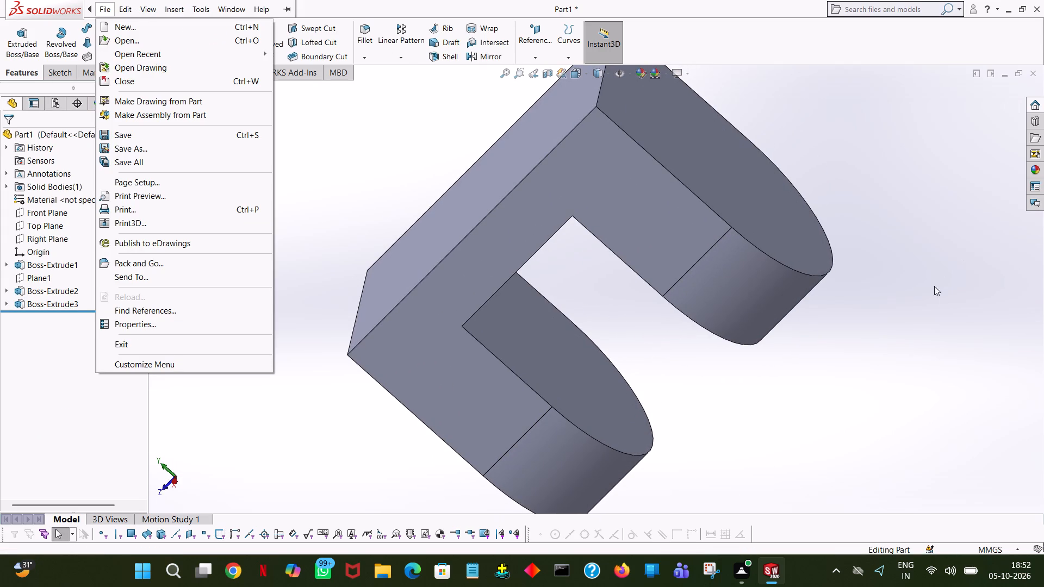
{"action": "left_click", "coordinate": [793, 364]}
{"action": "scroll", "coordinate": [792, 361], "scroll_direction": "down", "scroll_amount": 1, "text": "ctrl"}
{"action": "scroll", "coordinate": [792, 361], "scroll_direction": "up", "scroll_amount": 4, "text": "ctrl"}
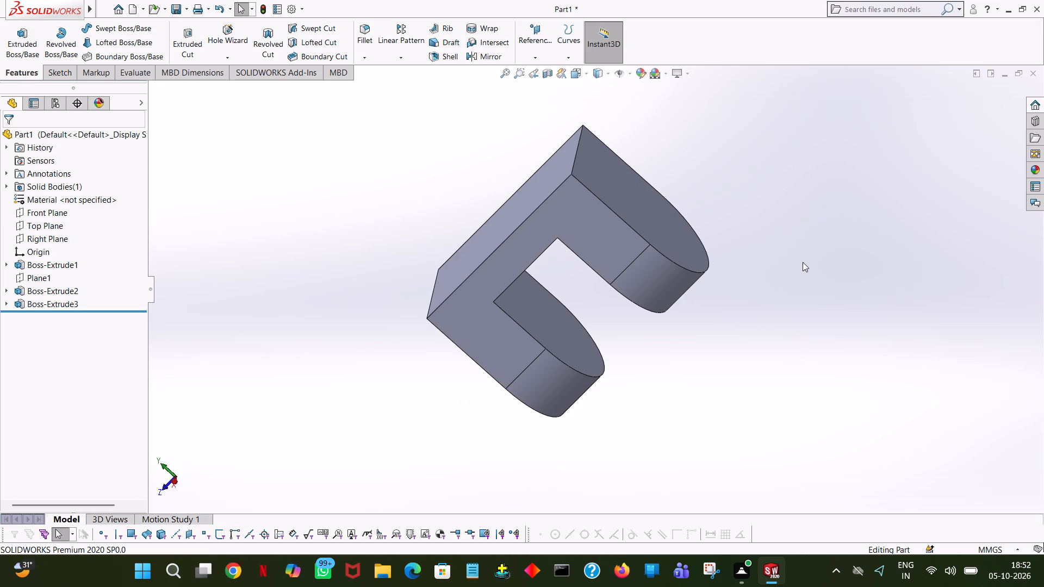
Start an extrude sketch on the second lug's outer U-shaped face and draw a 56 mm vertical line upward from the origin.
{"action": "key", "text": "ctrl+7"}
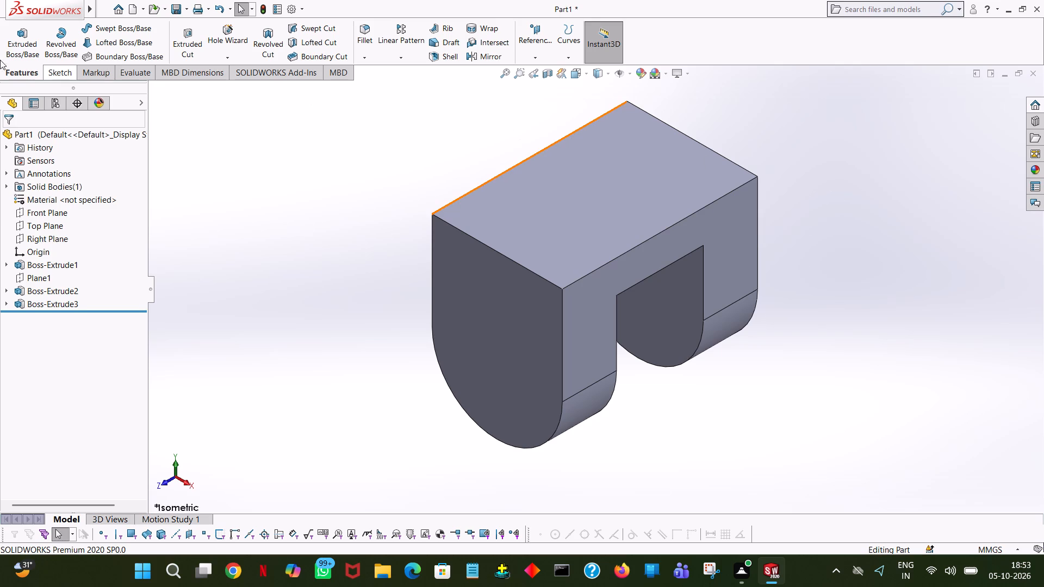
{"action": "left_click", "coordinate": [18, 38]}
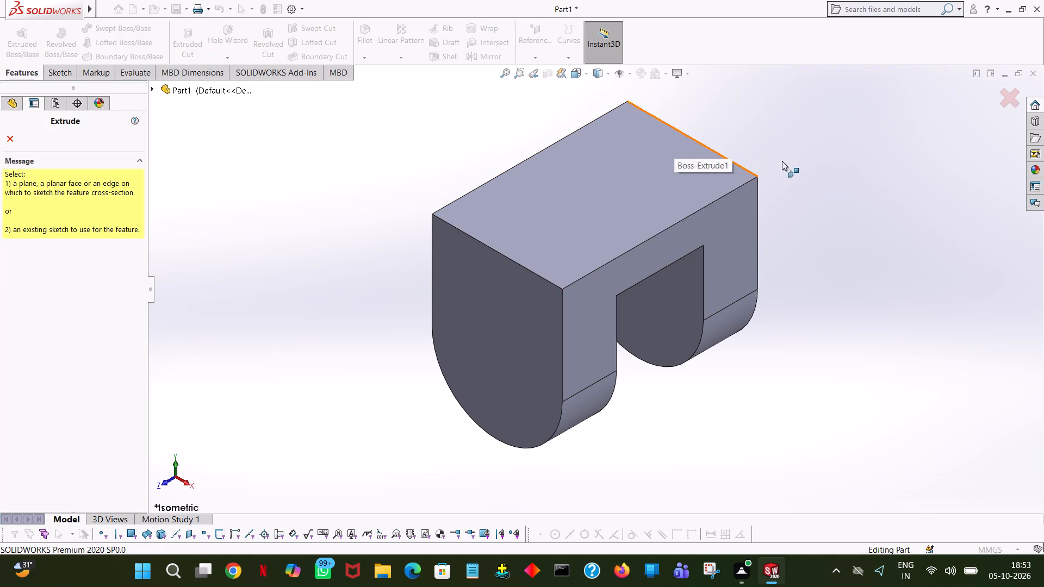
{"action": "middle_click_drag", "start_coordinate": [760, 174], "coordinate": [625, 275]}
{"action": "left_click", "coordinate": [615, 260]}
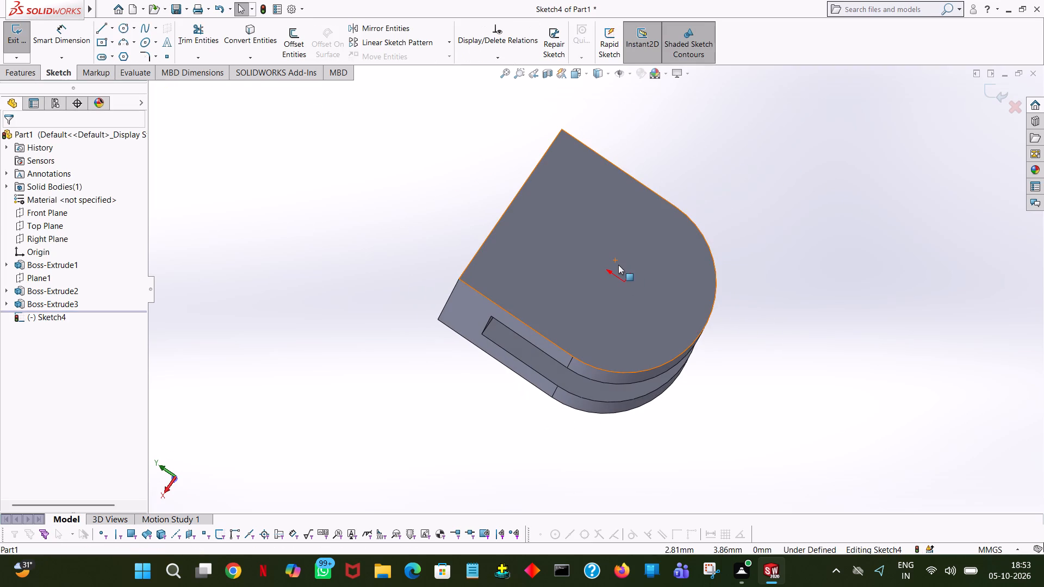
{"action": "key", "text": "space"}
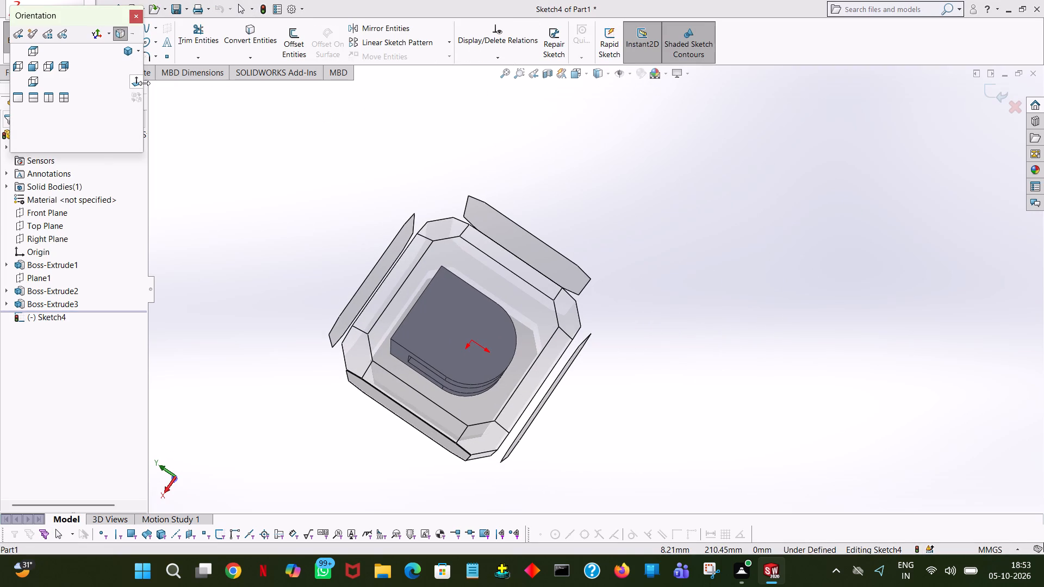
{"action": "left_click", "coordinate": [138, 81]}
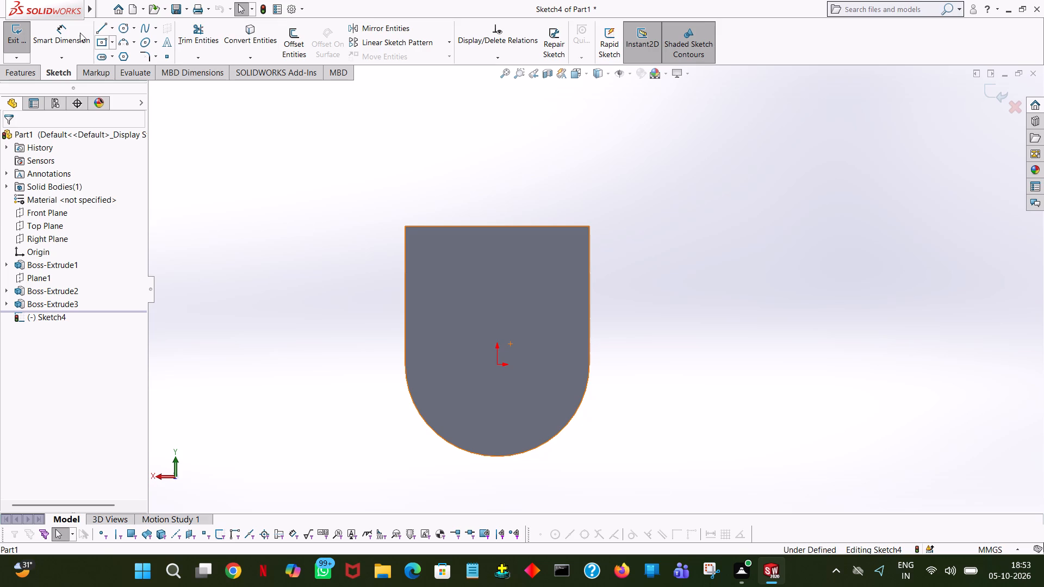
{"action": "left_click", "coordinate": [99, 27]}
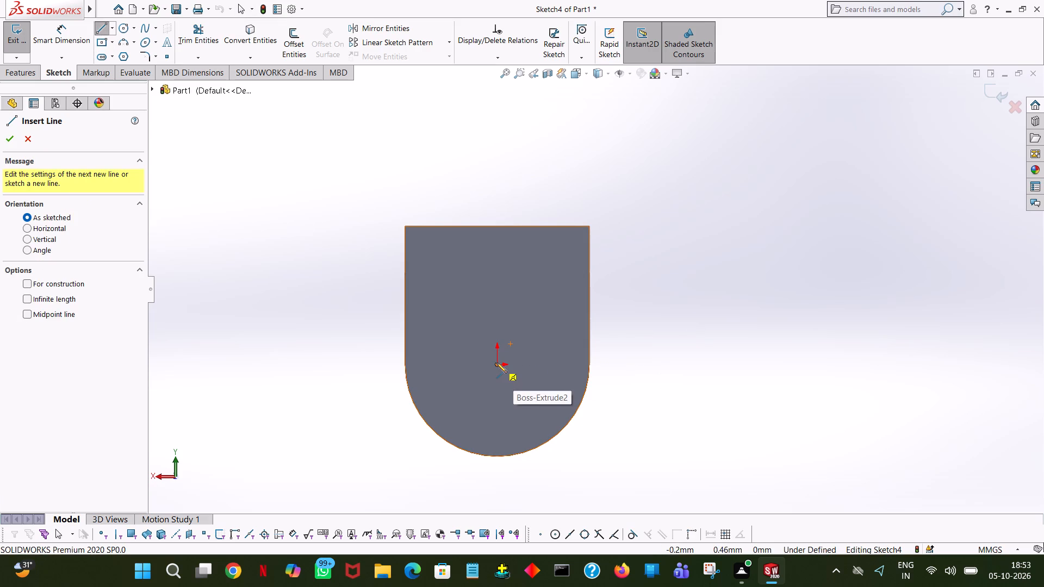
{"action": "left_click", "coordinate": [497, 366]}
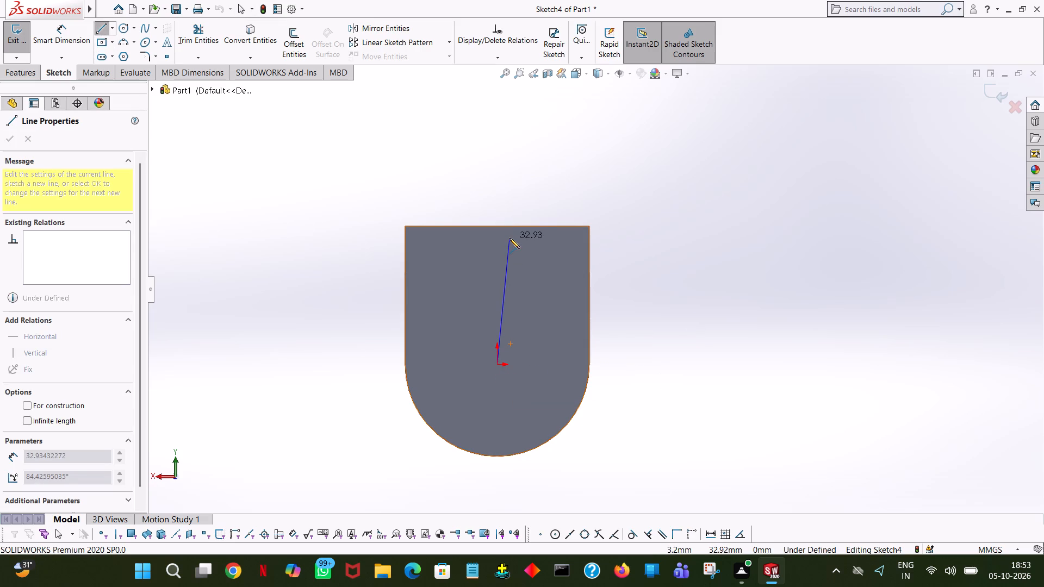
{"action": "left_click", "coordinate": [496, 171]}
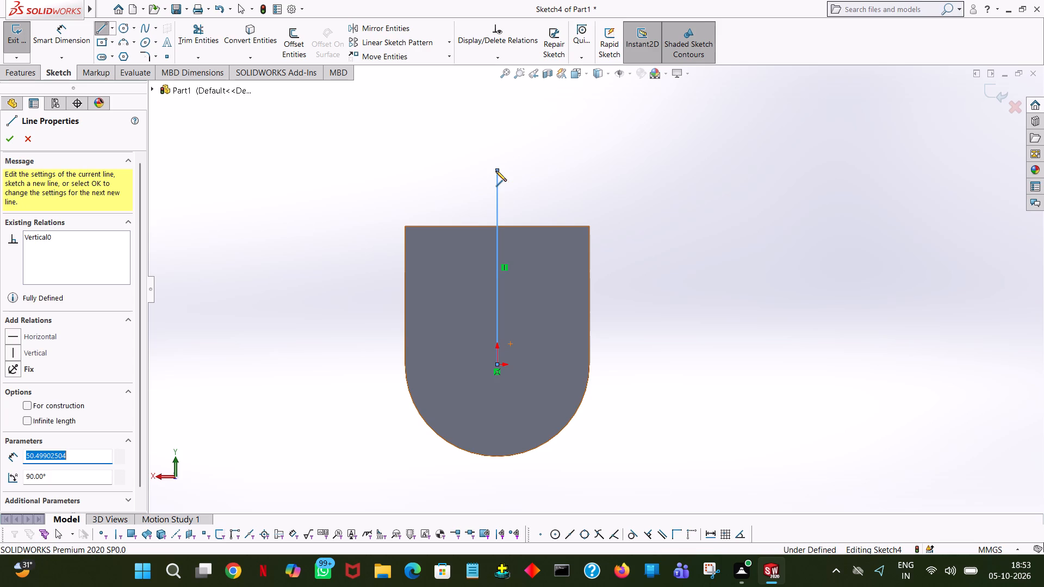
{"action": "type", "text": "56"}
{"action": "key", "text": "Return"}
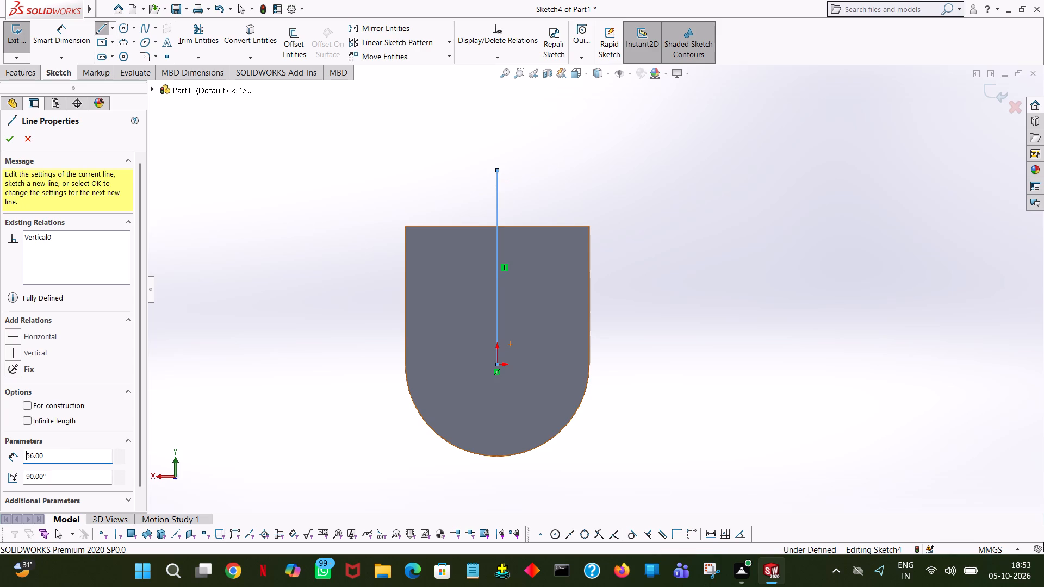
Draw a circle of 10 mm radius centred on the upper end of the vertical line.
{"action": "right_click", "coordinate": [496, 171]}
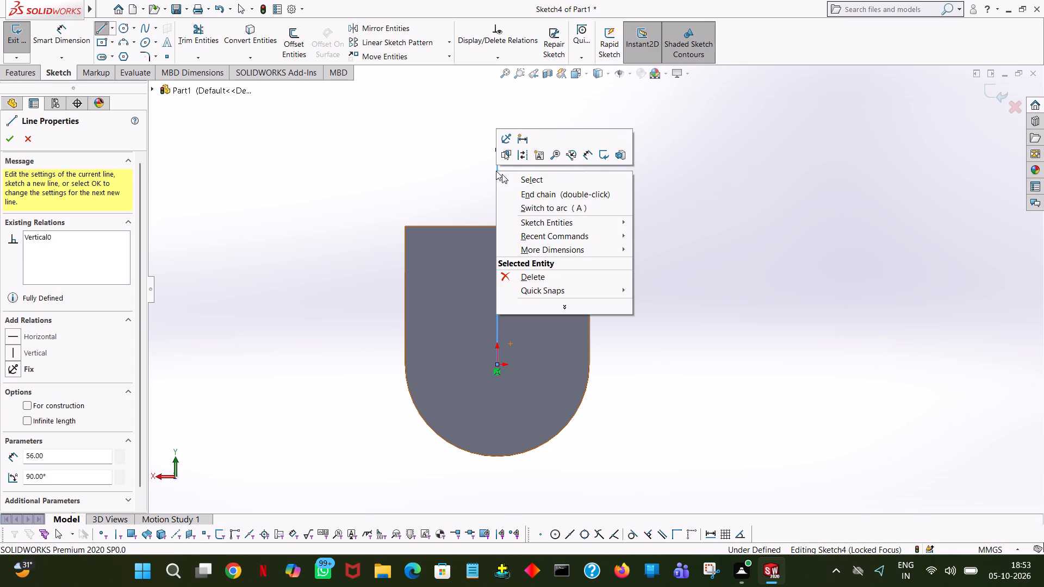
{"action": "left_click", "coordinate": [523, 185]}
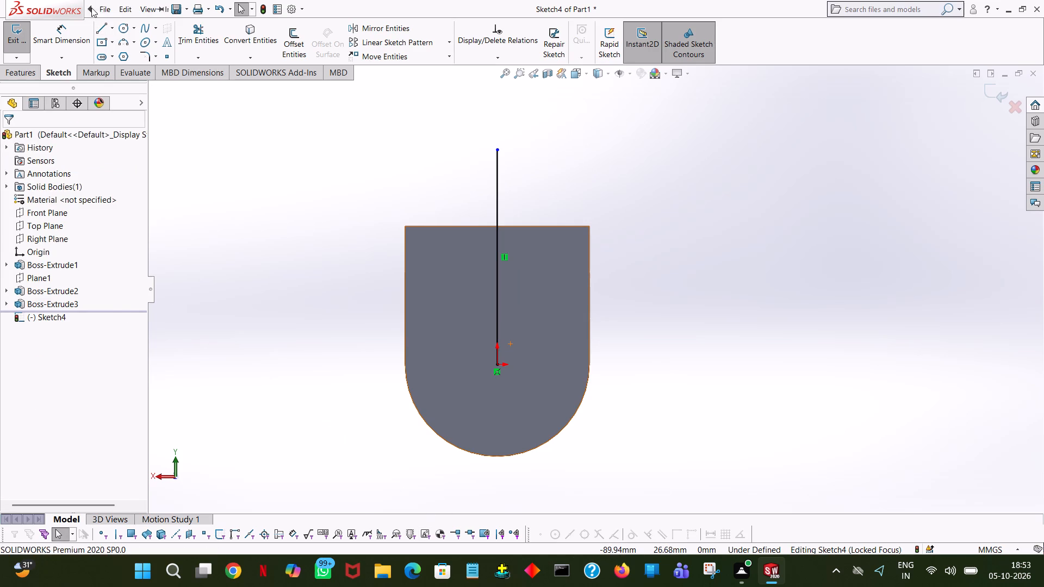
{"action": "left_click", "coordinate": [391, 131]}
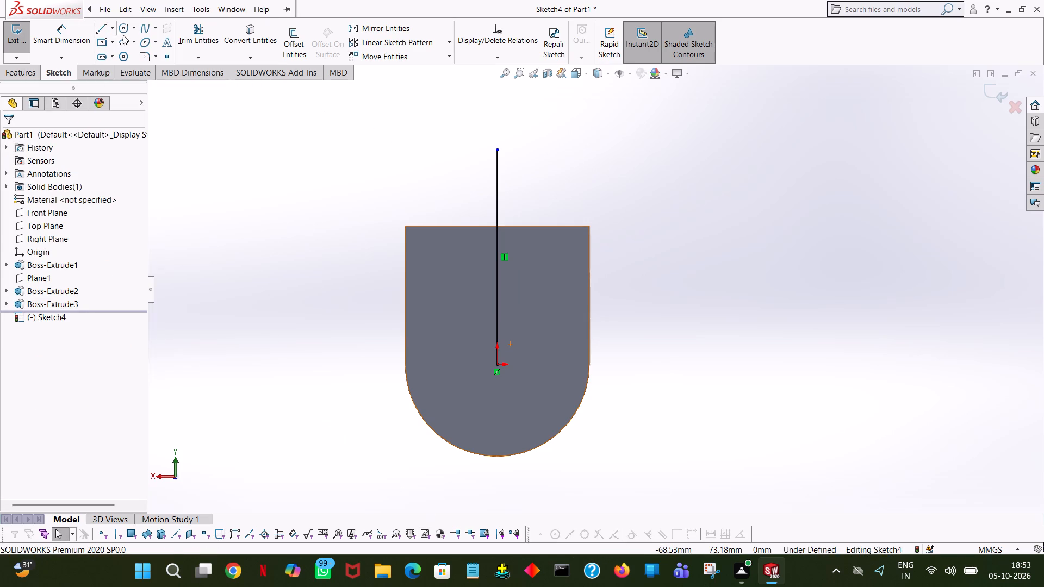
{"action": "left_click", "coordinate": [125, 27]}
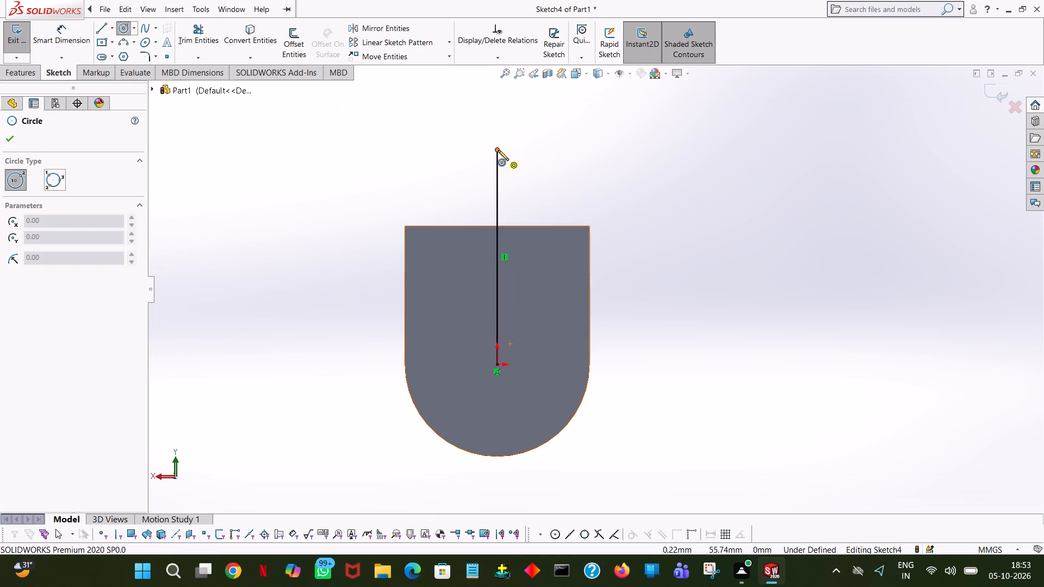
{"action": "left_click", "coordinate": [498, 150]}
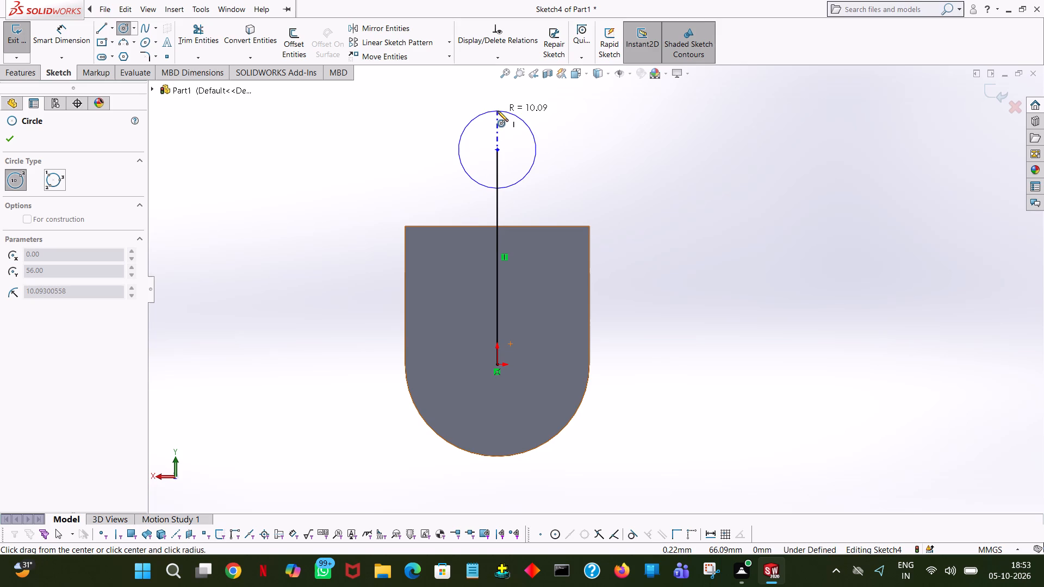
{"action": "left_click", "coordinate": [498, 111]}
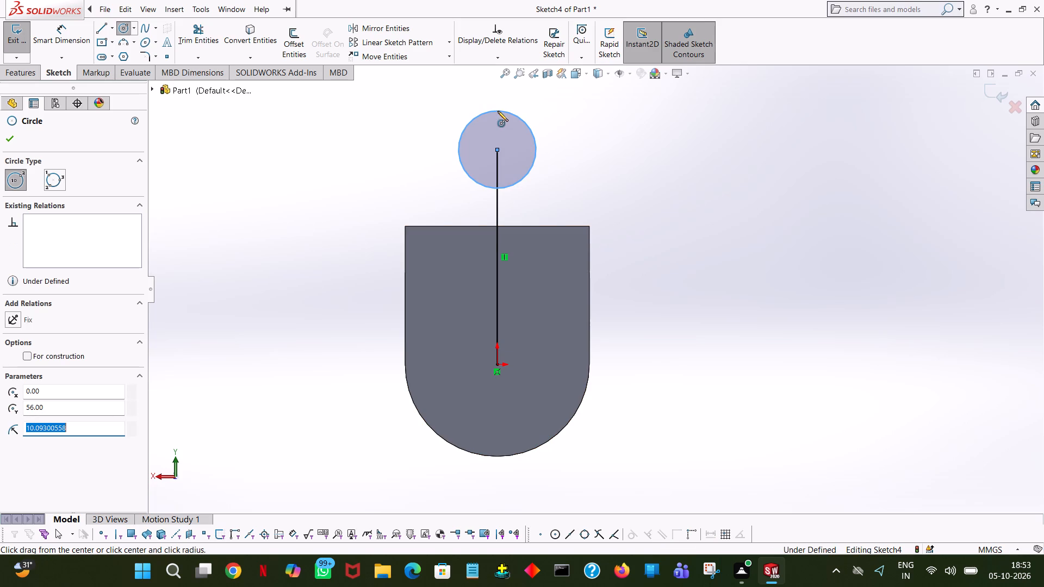
{"action": "type", "text": "10"}
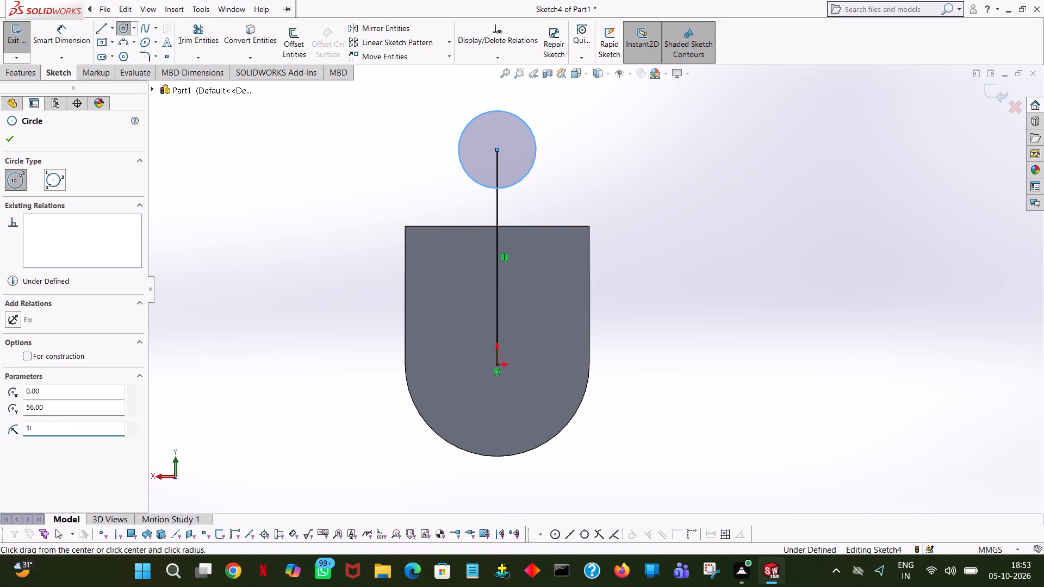
{"action": "key", "text": "Return"}
{"action": "key", "text": "3"}
{"action": "key", "text": "BackSpace"}
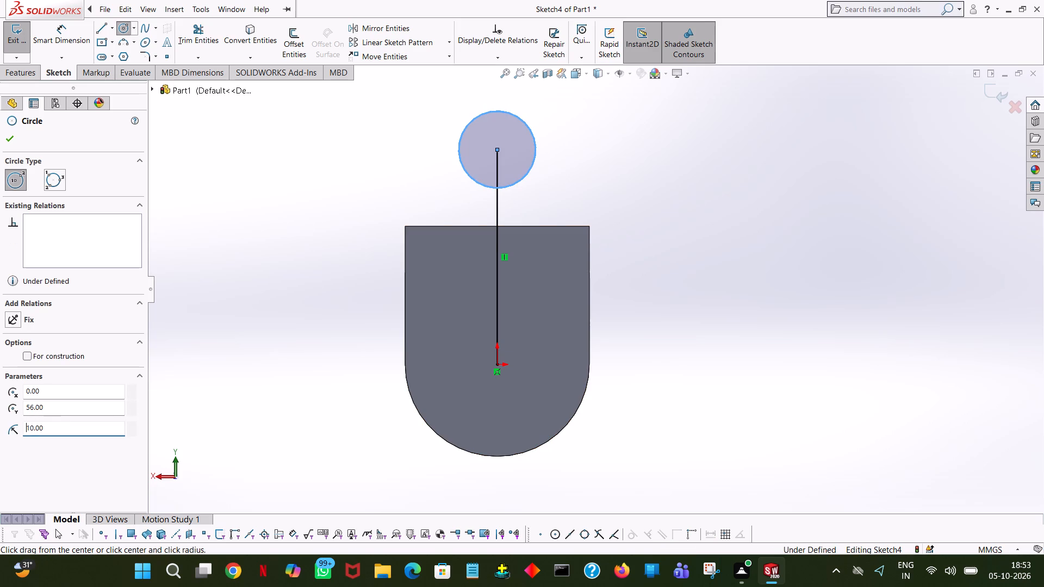
{"action": "key", "text": "Return"}
{"action": "left_click", "coordinate": [13, 136]}
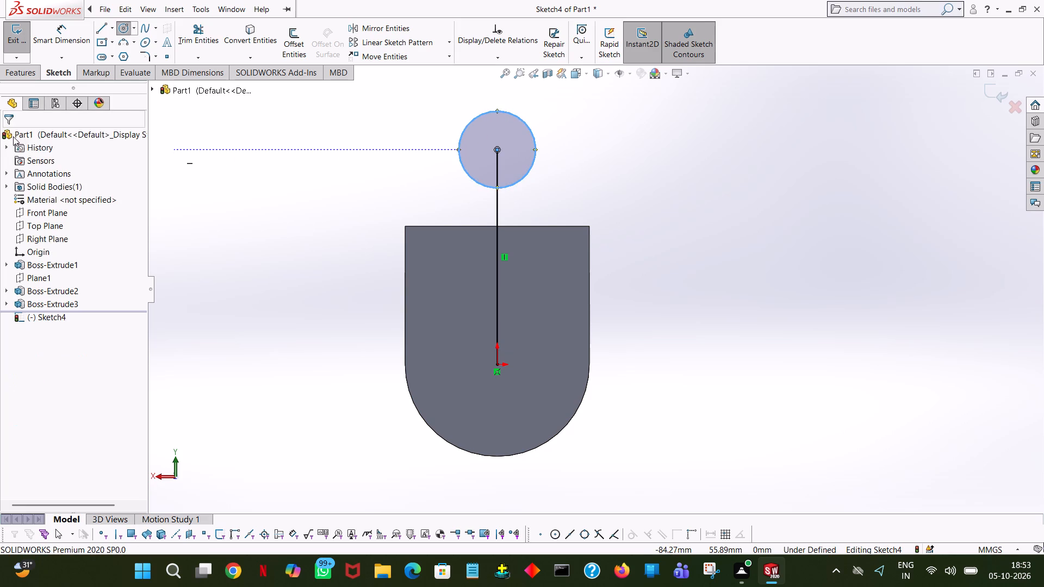
{"action": "left_click", "coordinate": [457, 146]}
{"action": "left_click", "coordinate": [376, 150]}
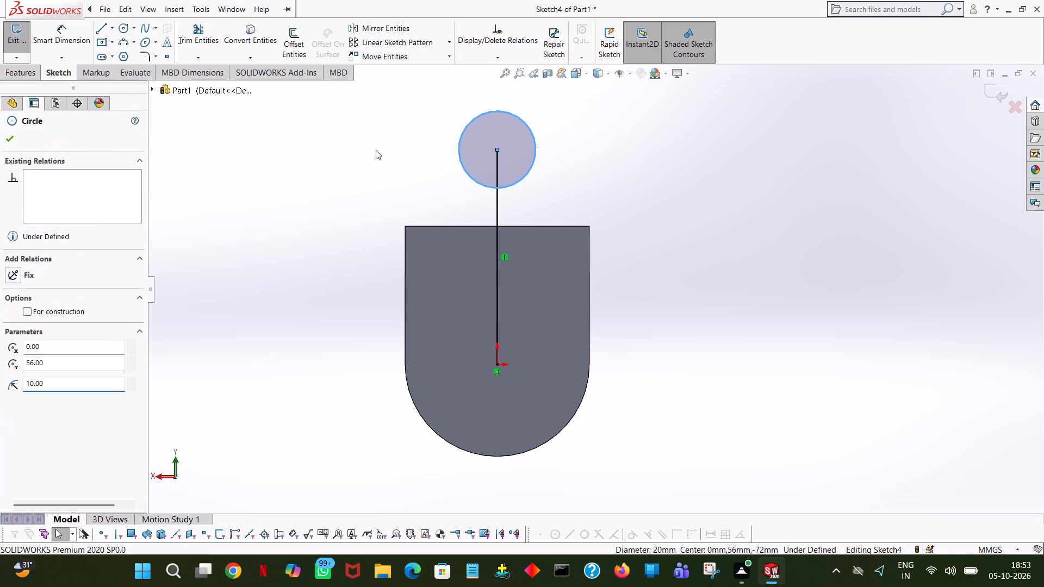
Chain lines from the circle's side point: 8 mm up, 14 mm across, 30 mm down to the lug's corner, 48 mm along its top edge.
{"action": "left_click", "coordinate": [102, 27]}
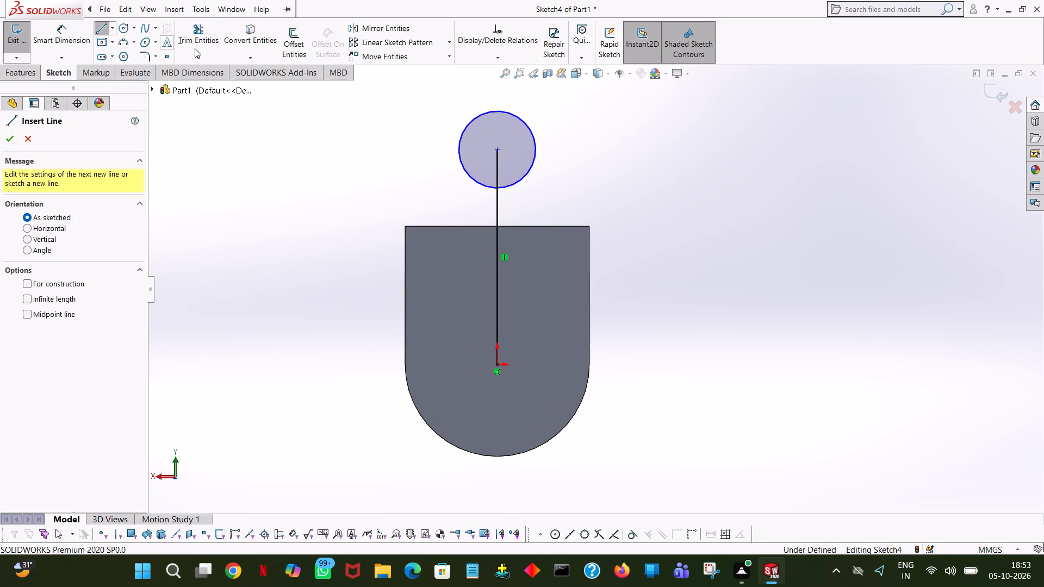
{"action": "left_click", "coordinate": [534, 148]}
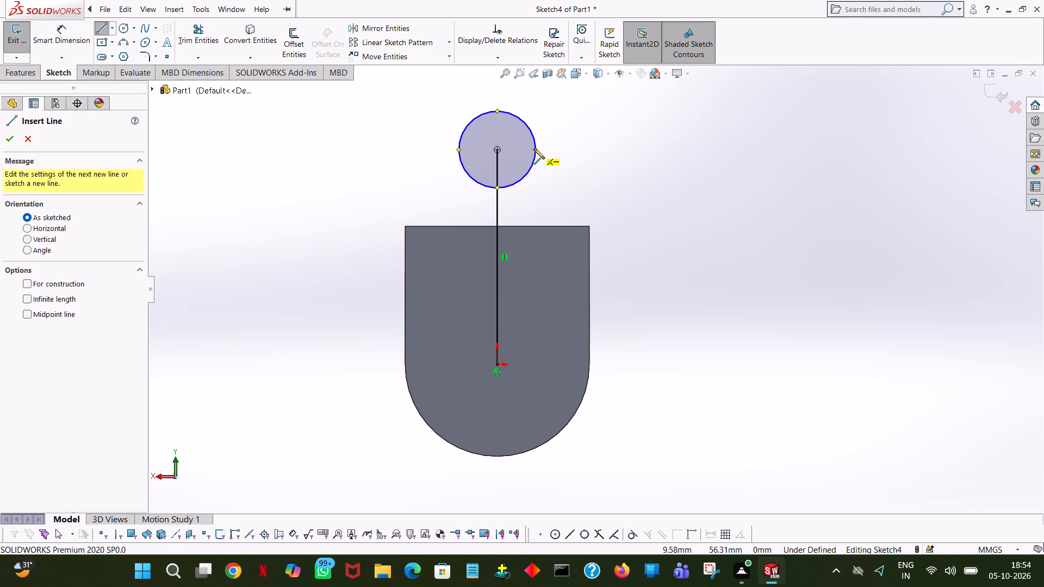
{"action": "left_click", "coordinate": [535, 118]}
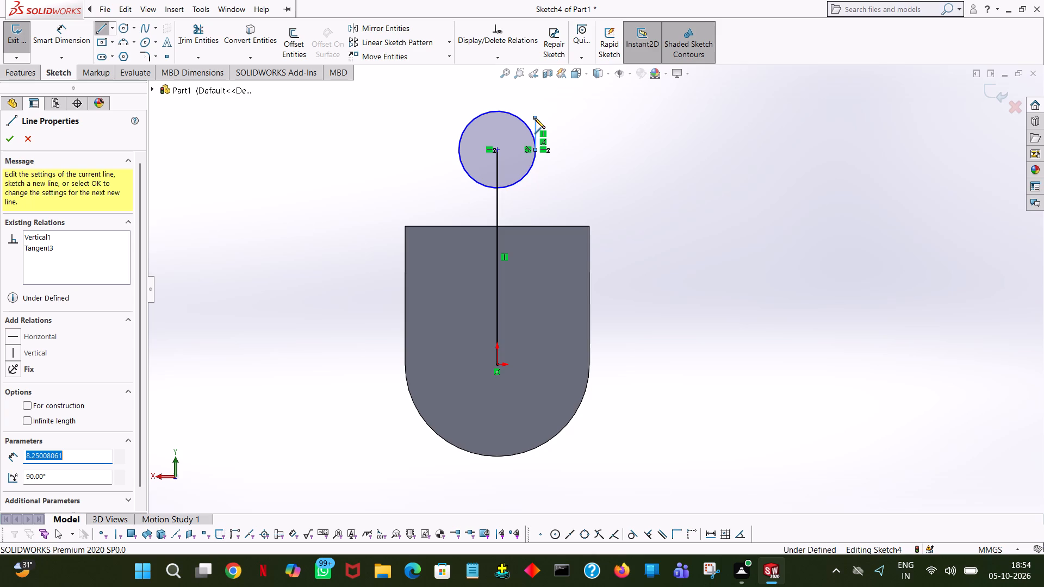
{"action": "key", "text": "8"}
{"action": "key", "text": "Return"}
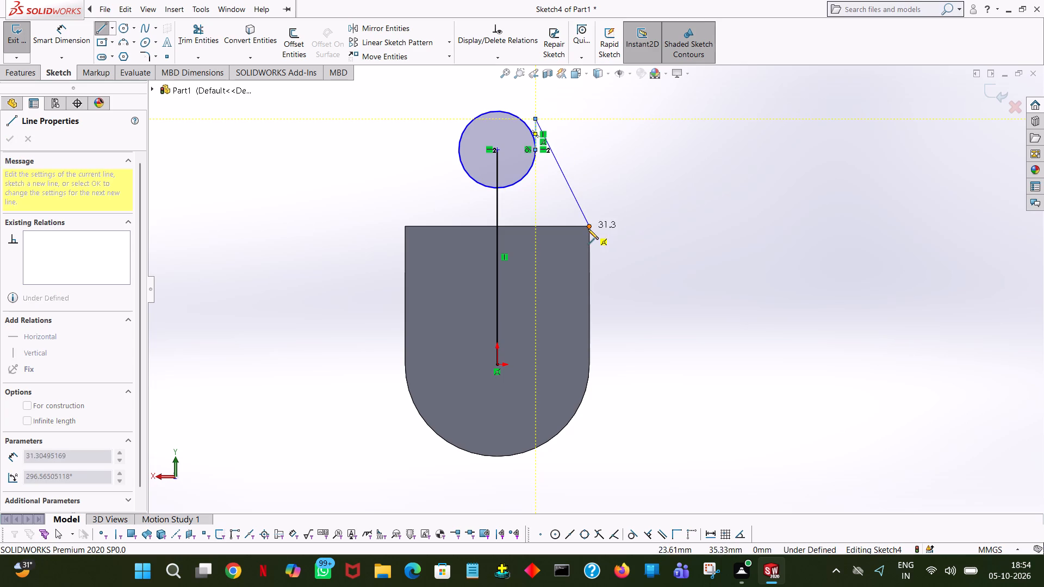
{"action": "left_click", "coordinate": [588, 118]}
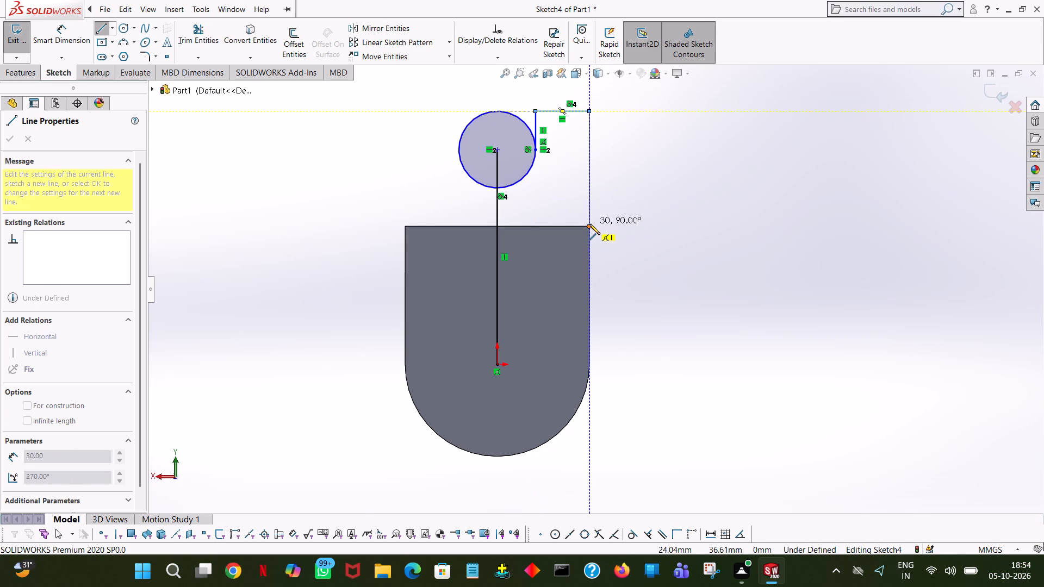
{"action": "left_click", "coordinate": [588, 226]}
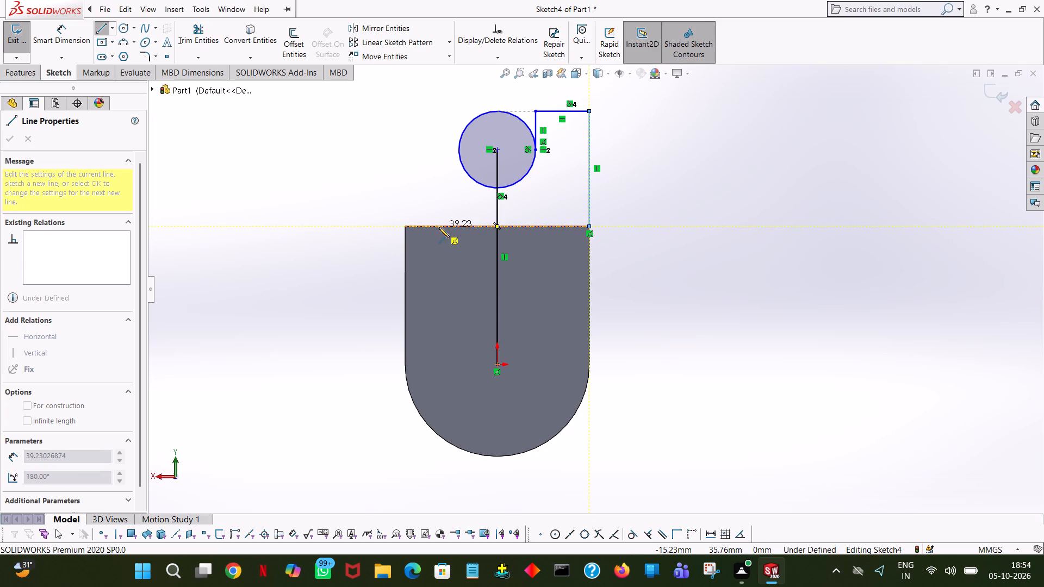
{"action": "left_click", "coordinate": [405, 226]}
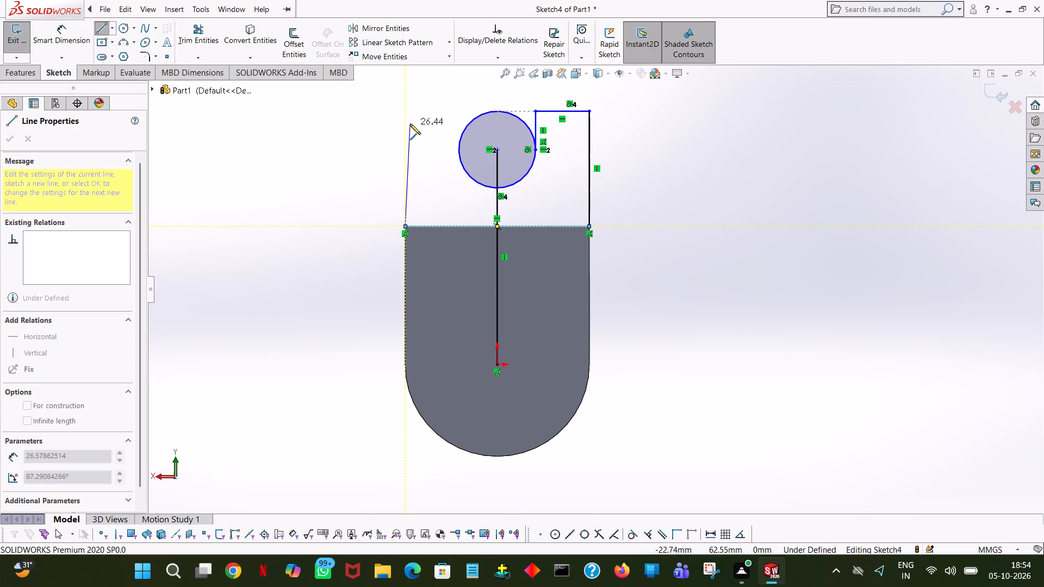
{"action": "right_click", "coordinate": [405, 135]}
{"action": "left_click", "coordinate": [420, 140]}
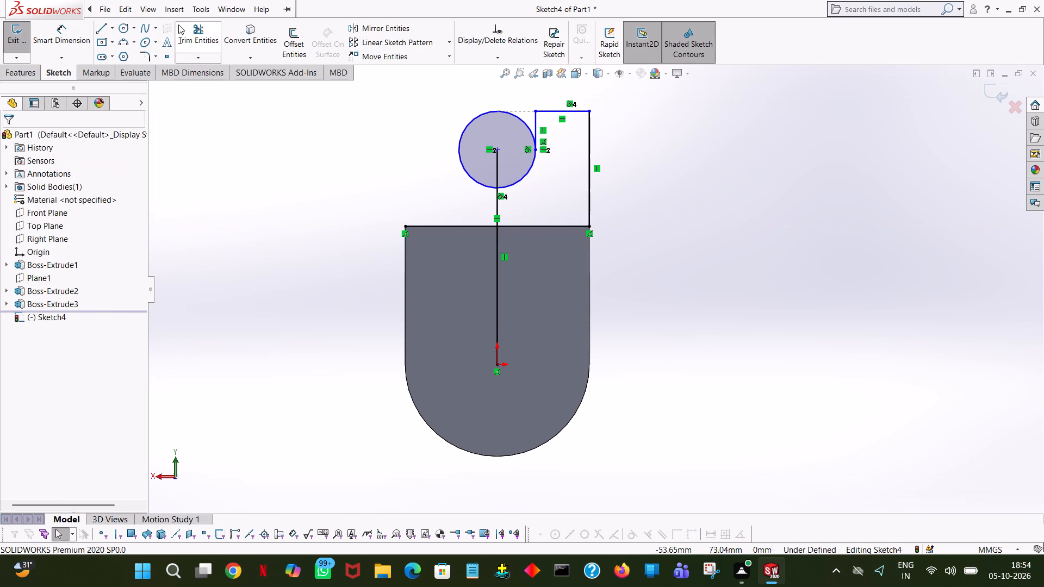
{"action": "left_click", "coordinate": [317, 91]}
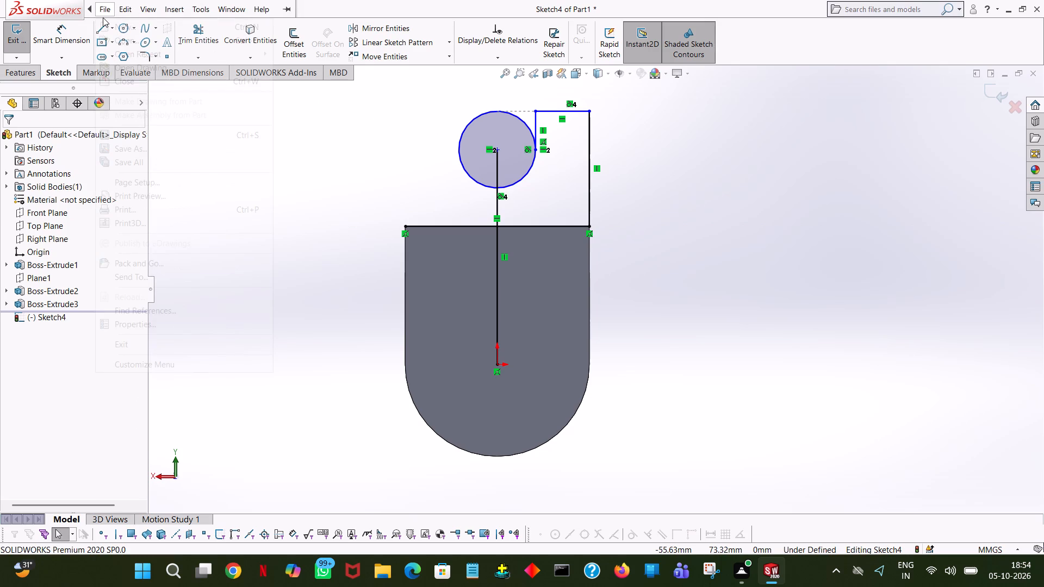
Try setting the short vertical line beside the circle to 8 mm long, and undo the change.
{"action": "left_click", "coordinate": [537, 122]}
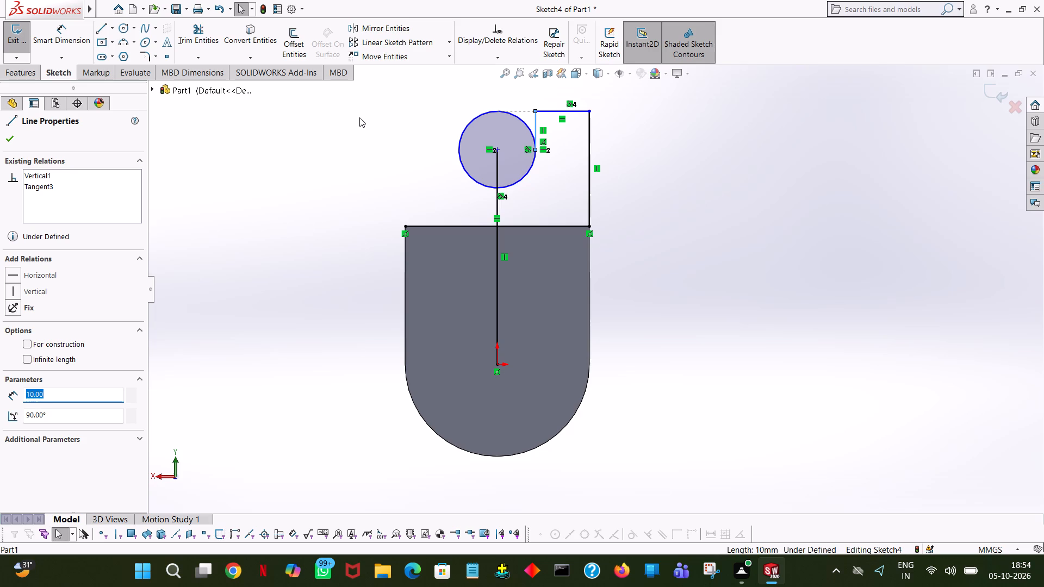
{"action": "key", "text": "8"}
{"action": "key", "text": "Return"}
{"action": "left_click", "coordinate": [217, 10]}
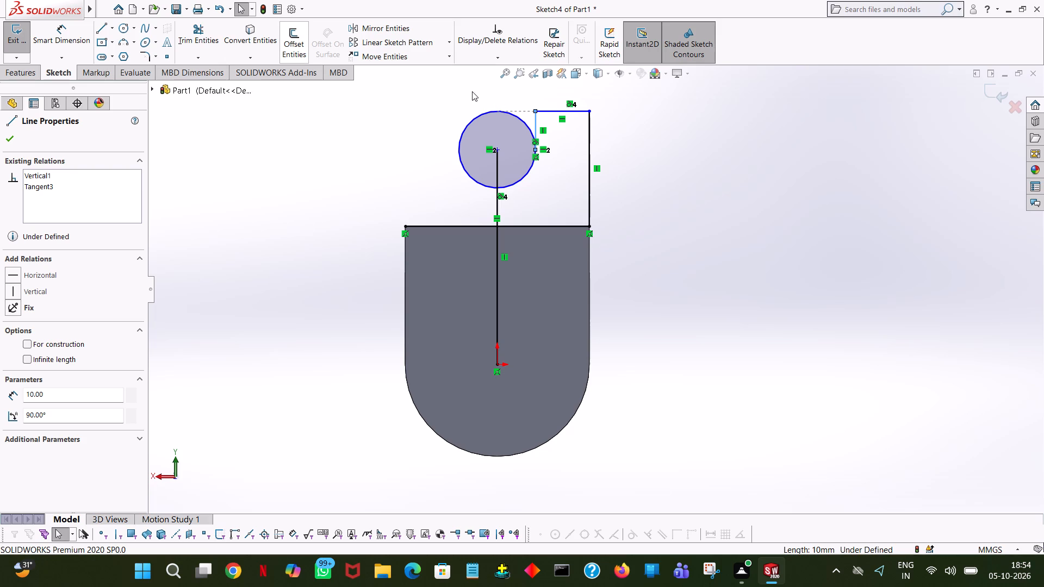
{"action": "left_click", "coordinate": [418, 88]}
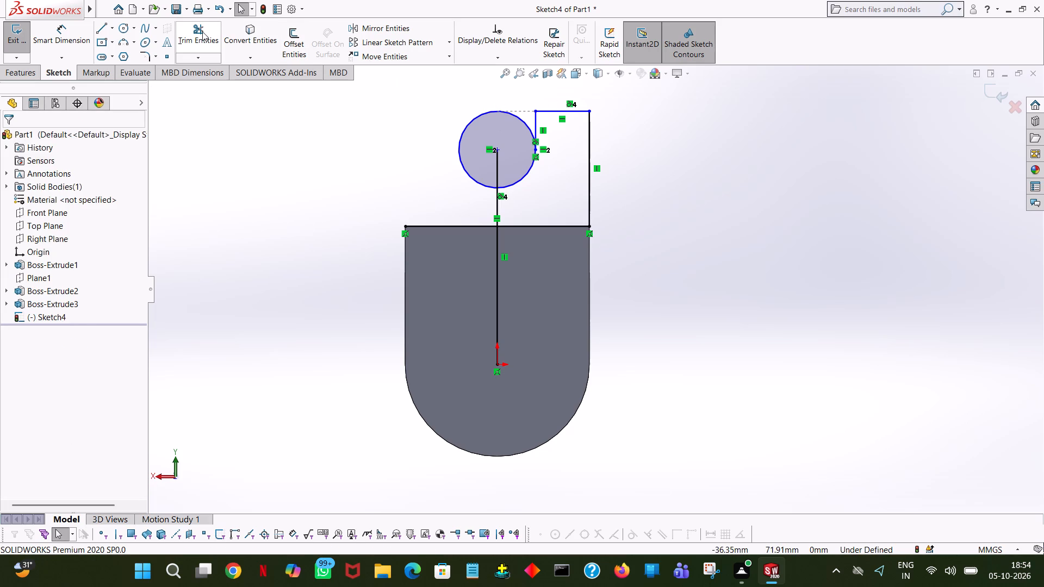
Trim away the 14 mm horizontal line and the short vertical line tangent to the circle.
{"action": "left_click", "coordinate": [202, 32]}
{"action": "left_click", "coordinate": [549, 111]}
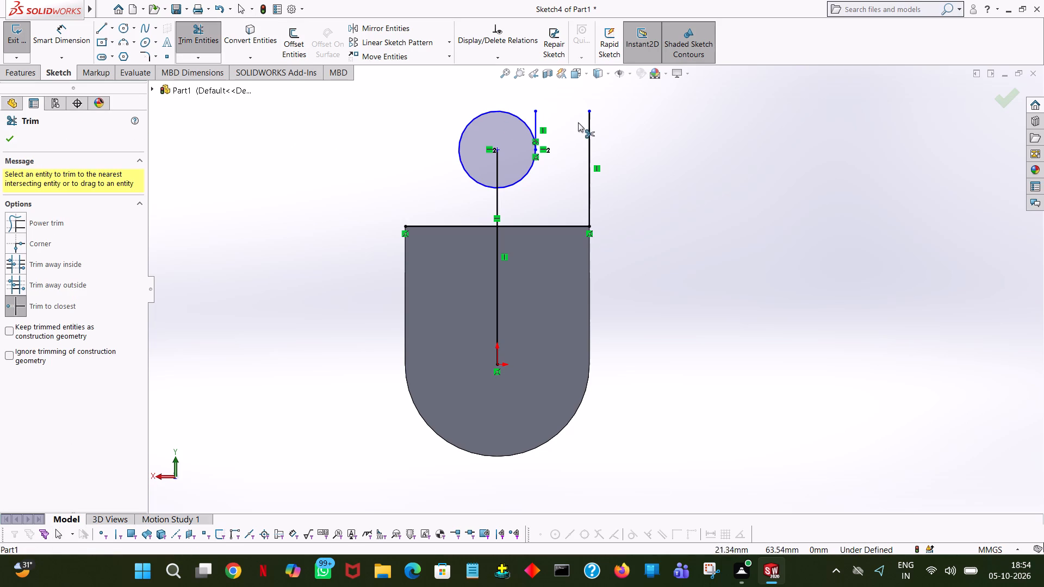
{"action": "left_click", "coordinate": [535, 118]}
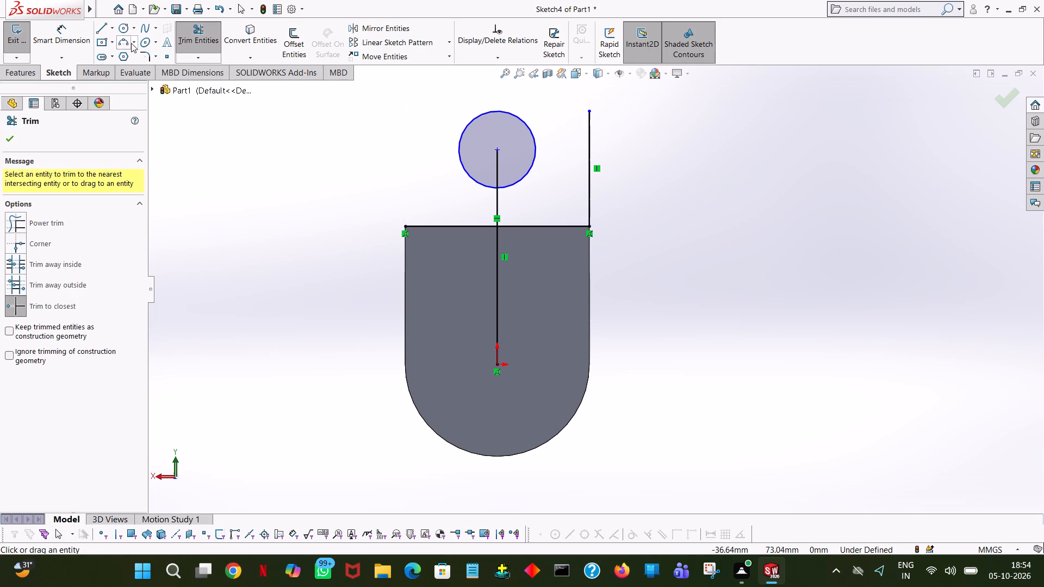
{"action": "left_click", "coordinate": [9, 133]}
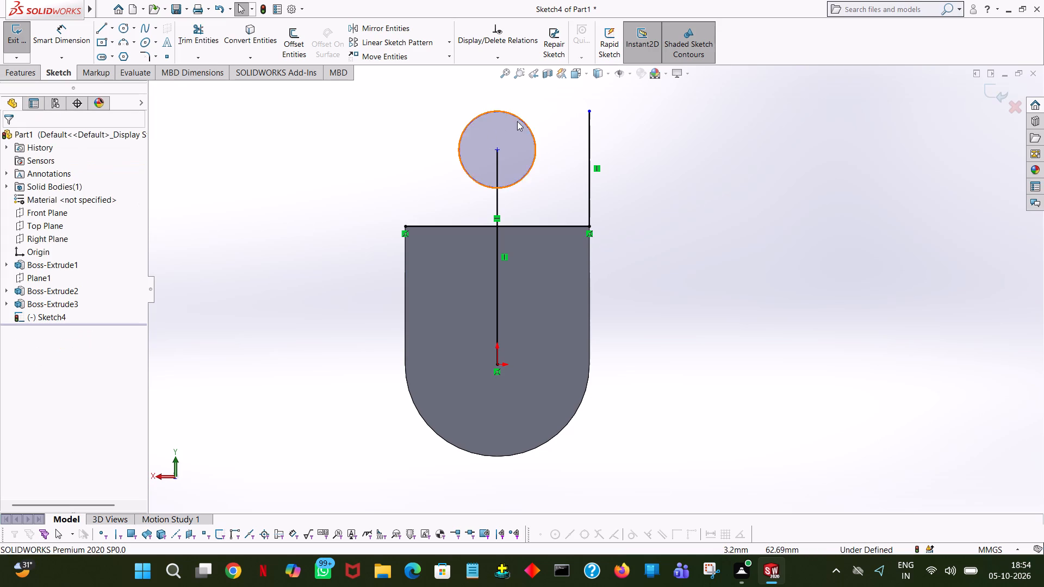
Redraw an 8 mm vertical line up from the circle's side point and a 14 mm horizontal line joining it to the outer vertical line.
{"action": "left_click", "coordinate": [501, 110]}
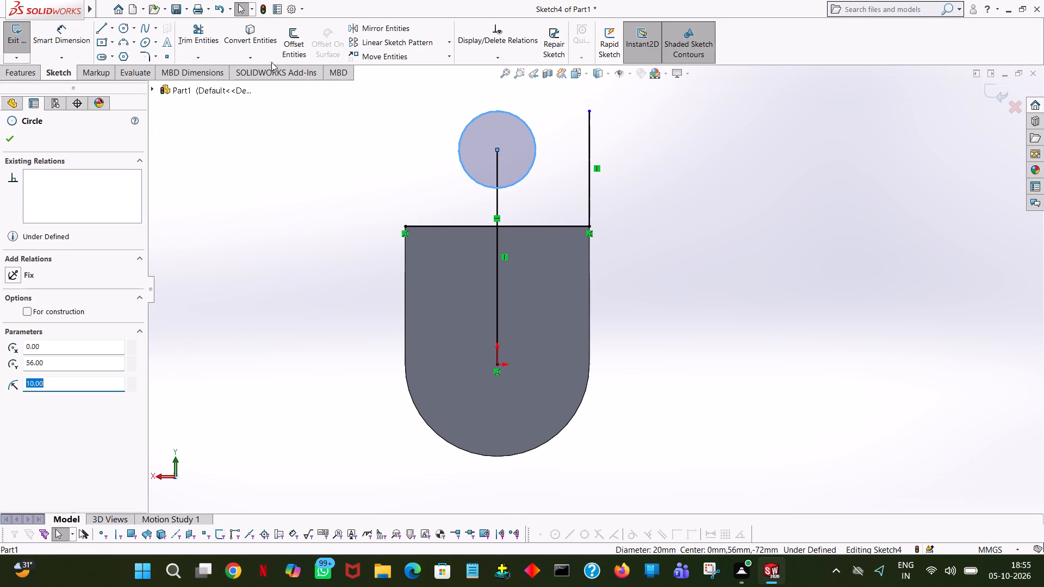
{"action": "left_click", "coordinate": [106, 30]}
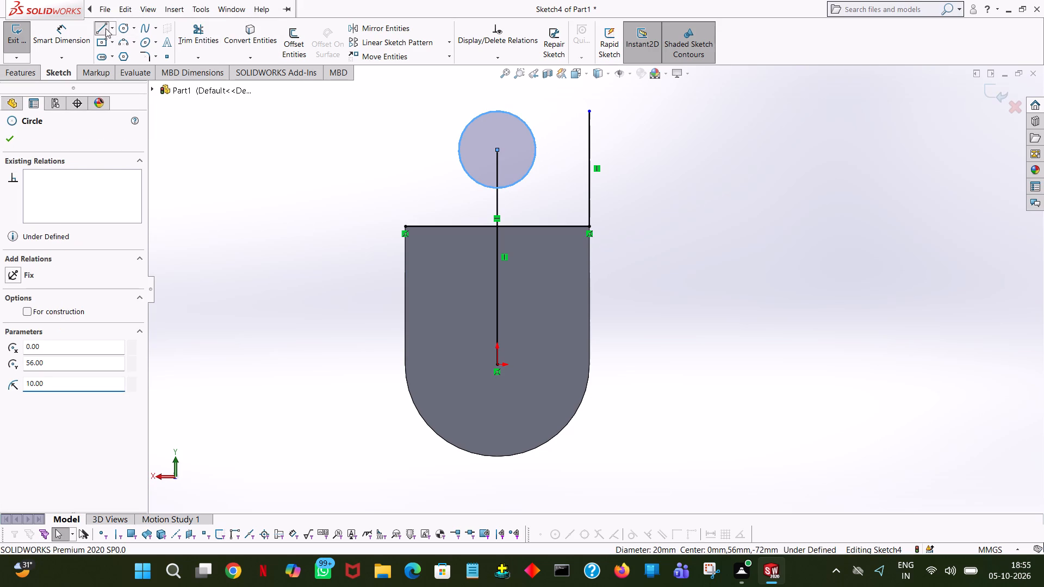
{"action": "left_click", "coordinate": [535, 150]}
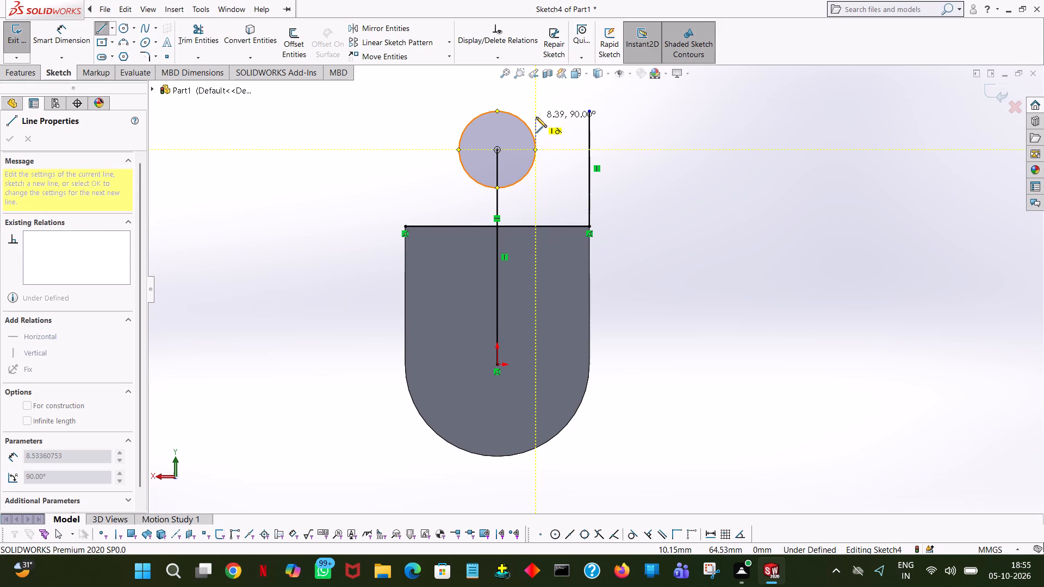
{"action": "left_click", "coordinate": [536, 117]}
{"action": "key", "text": "8"}
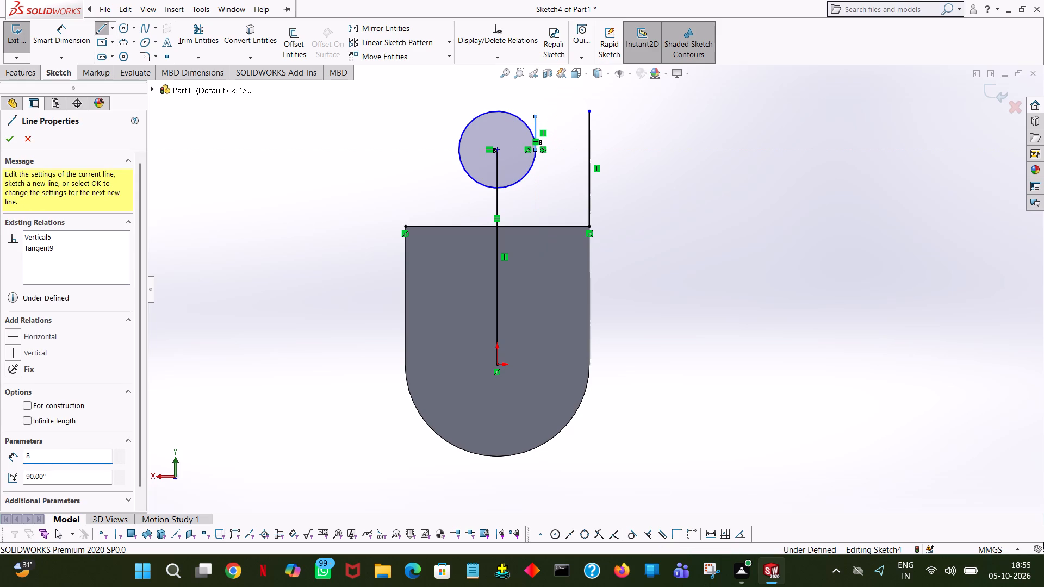
{"action": "key", "text": "Return"}
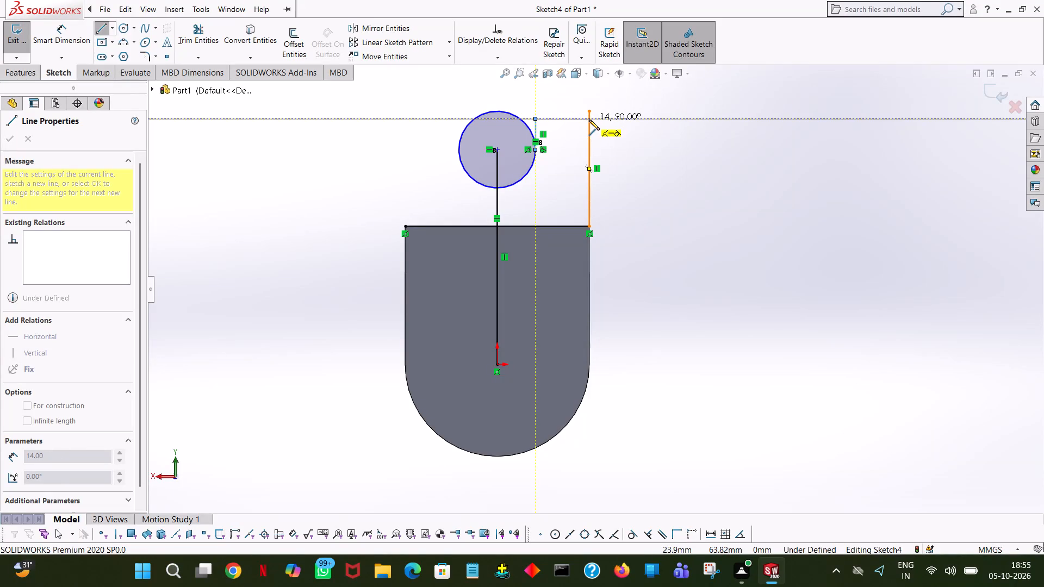
{"action": "left_click", "coordinate": [589, 120]}
{"action": "right_click", "coordinate": [589, 120]}
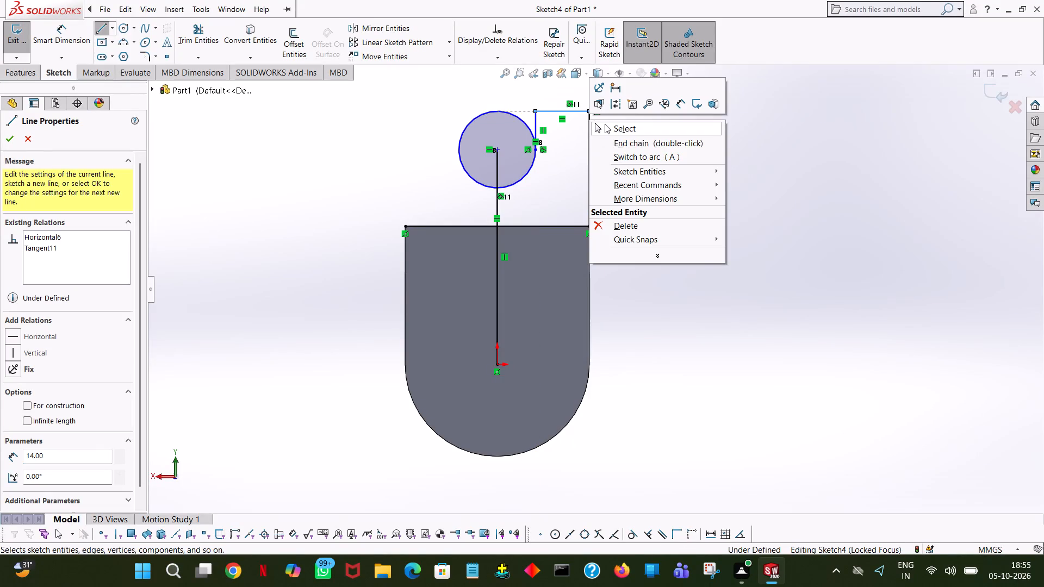
{"action": "left_click", "coordinate": [605, 124]}
{"action": "left_click", "coordinate": [538, 121]}
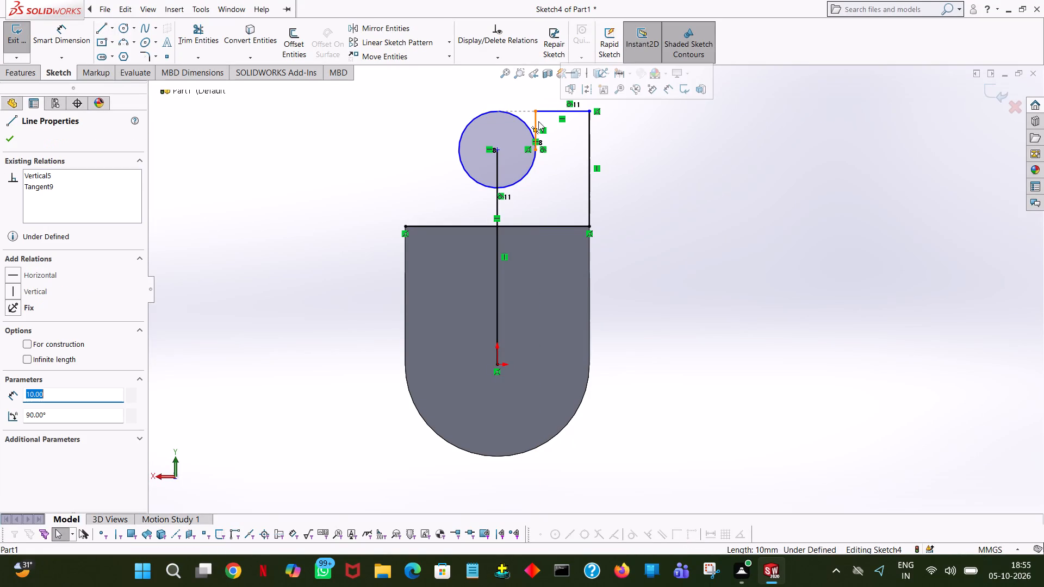
{"action": "left_click", "coordinate": [393, 122]}
Dimension the circle above the lug face with a 20 mm diameter.
{"action": "left_click", "coordinate": [54, 27]}
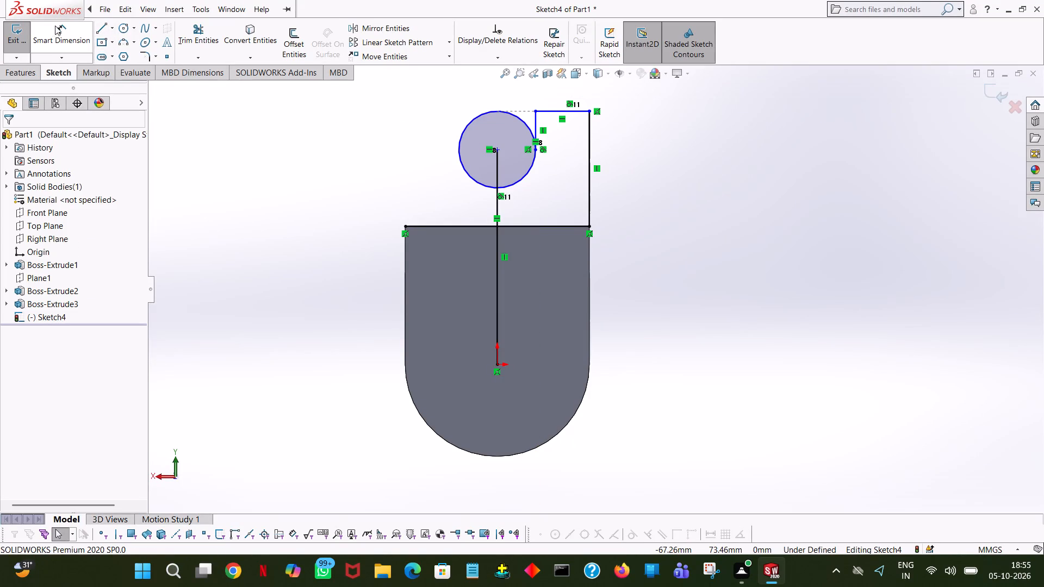
{"action": "left_click", "coordinate": [480, 114]}
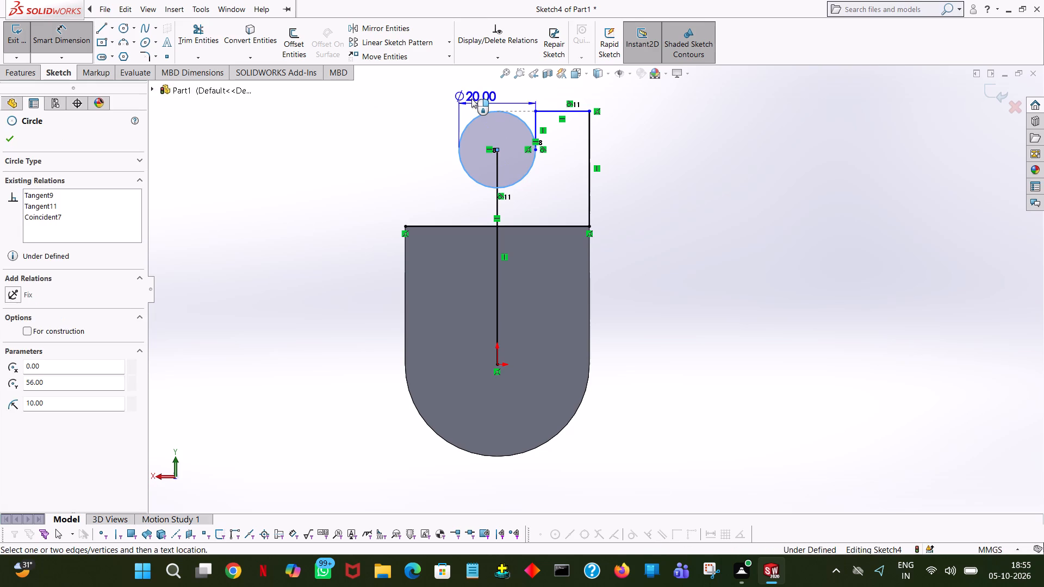
{"action": "left_click", "coordinate": [470, 95]}
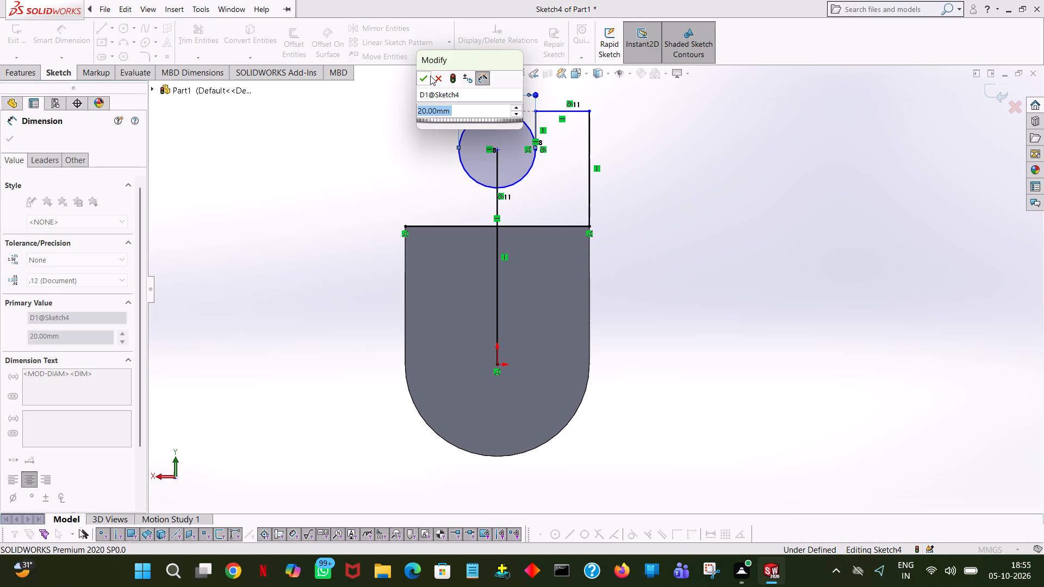
{"action": "left_click", "coordinate": [427, 75]}
{"action": "left_click_drag", "start_coordinate": [749, 182], "coordinate": [755, 188]}
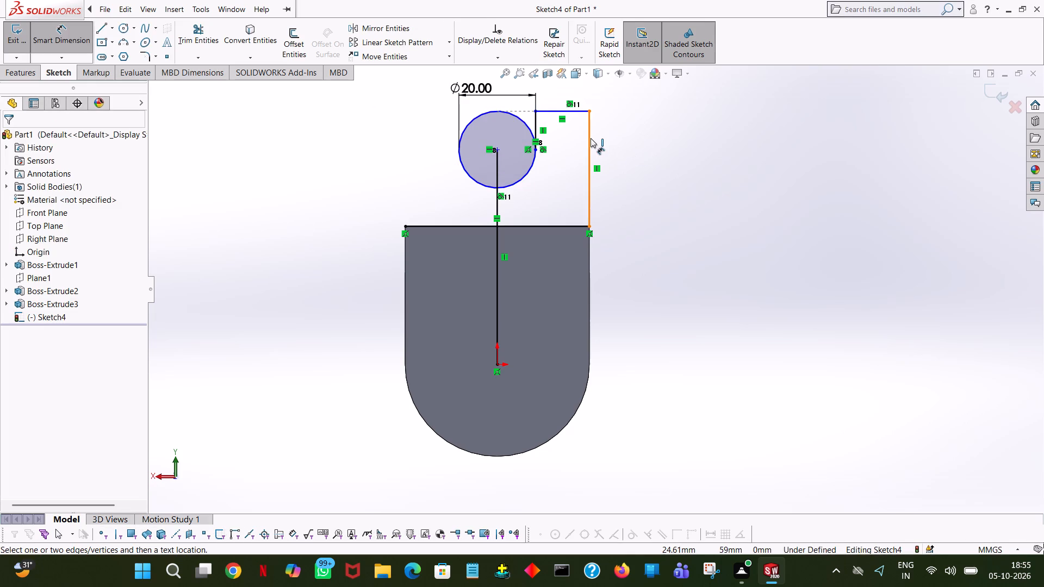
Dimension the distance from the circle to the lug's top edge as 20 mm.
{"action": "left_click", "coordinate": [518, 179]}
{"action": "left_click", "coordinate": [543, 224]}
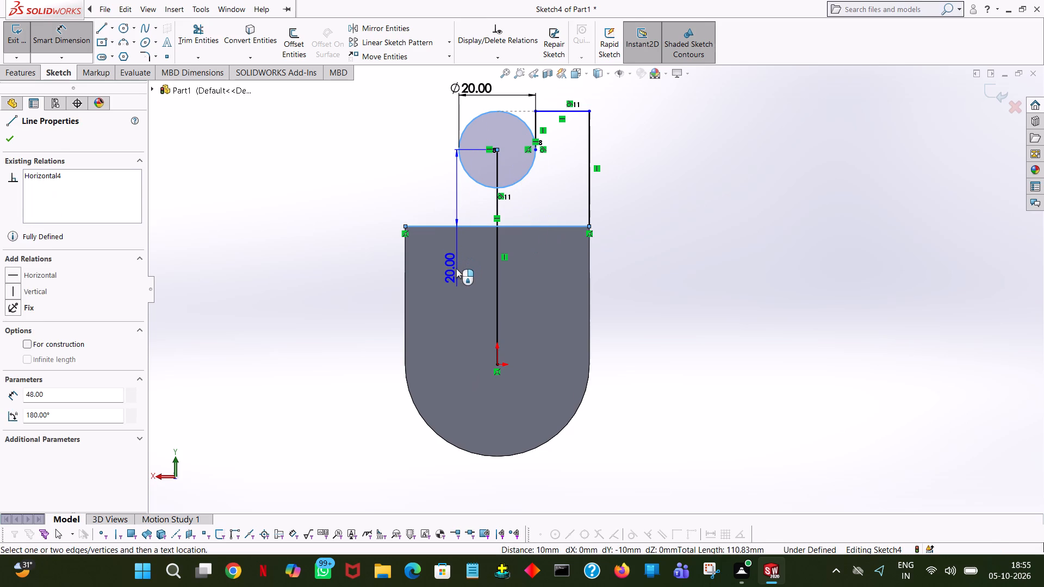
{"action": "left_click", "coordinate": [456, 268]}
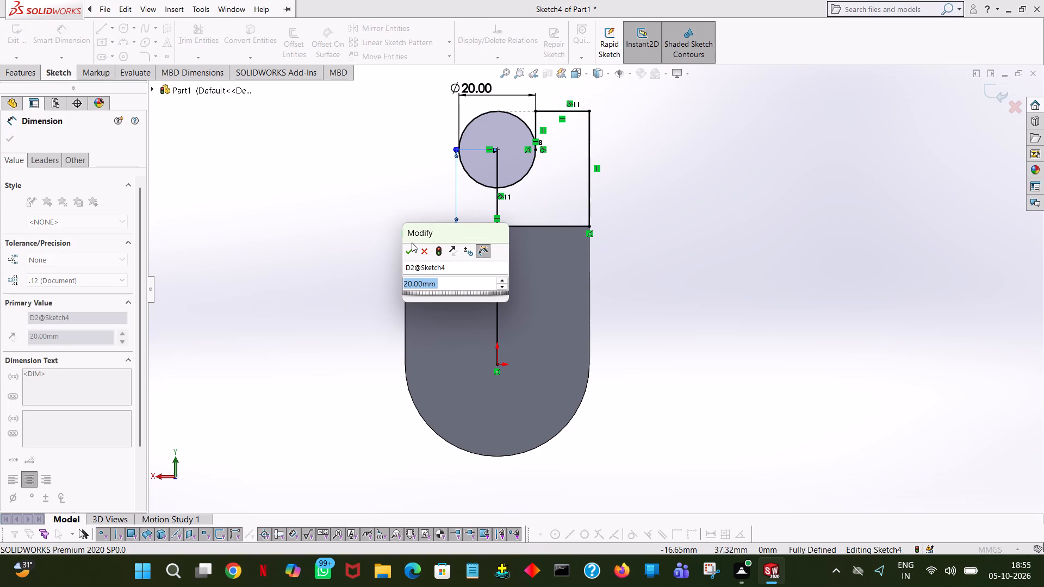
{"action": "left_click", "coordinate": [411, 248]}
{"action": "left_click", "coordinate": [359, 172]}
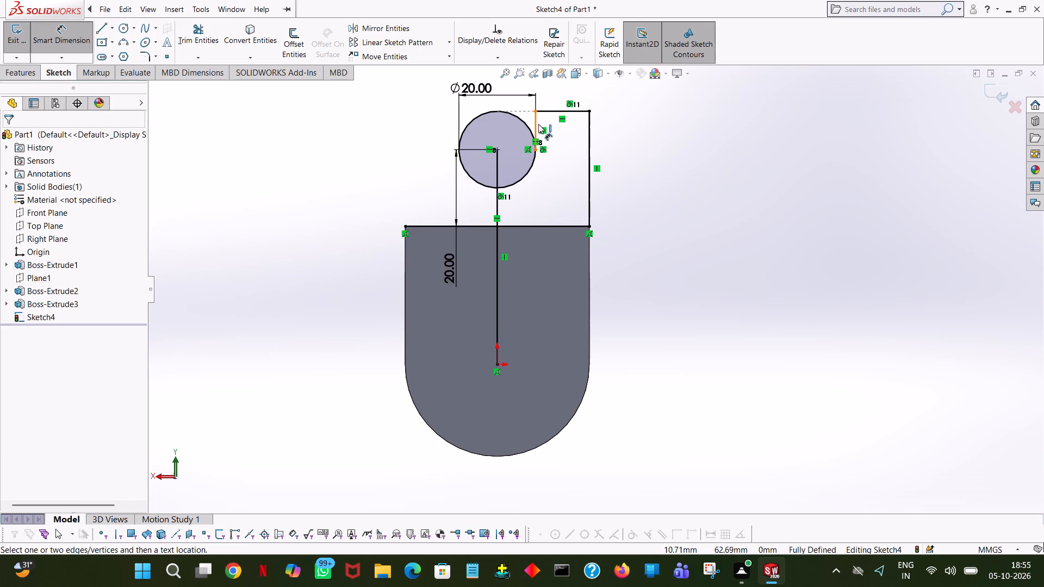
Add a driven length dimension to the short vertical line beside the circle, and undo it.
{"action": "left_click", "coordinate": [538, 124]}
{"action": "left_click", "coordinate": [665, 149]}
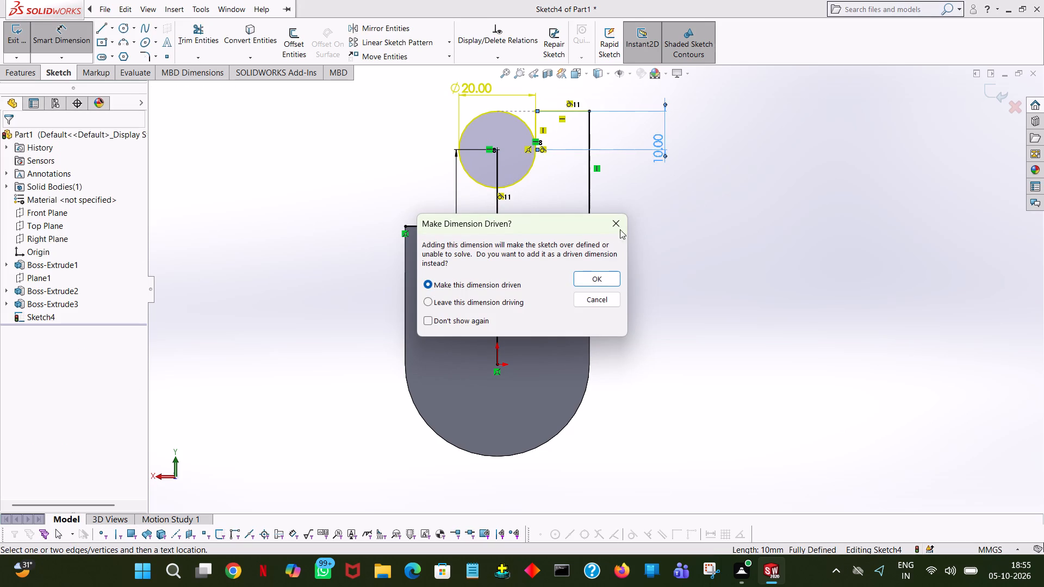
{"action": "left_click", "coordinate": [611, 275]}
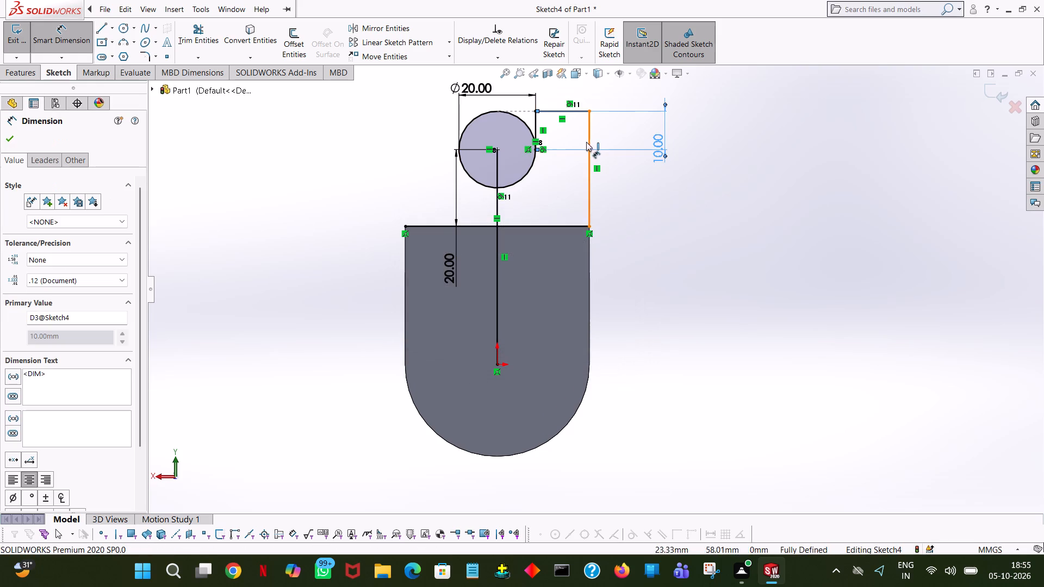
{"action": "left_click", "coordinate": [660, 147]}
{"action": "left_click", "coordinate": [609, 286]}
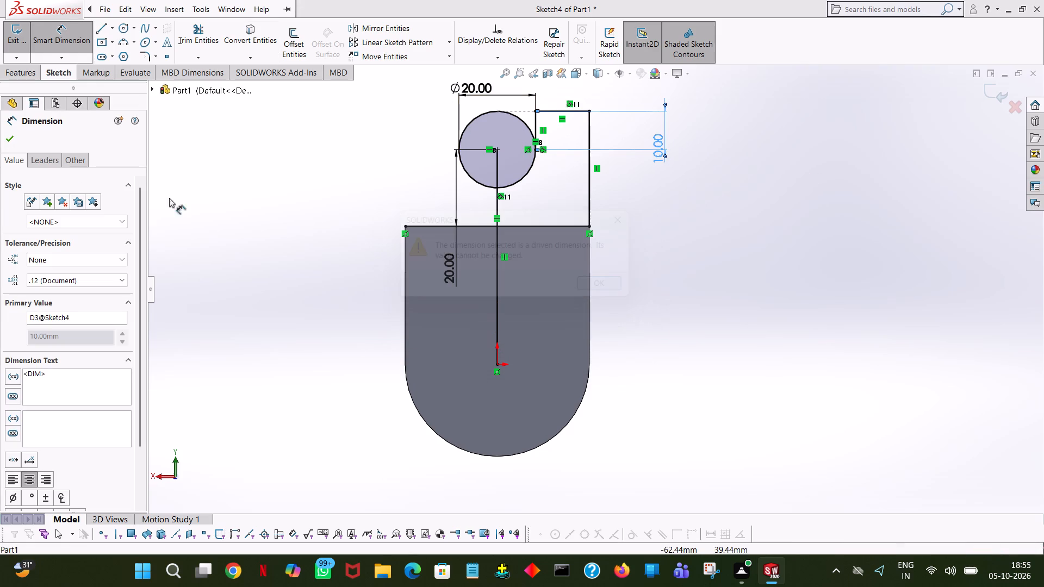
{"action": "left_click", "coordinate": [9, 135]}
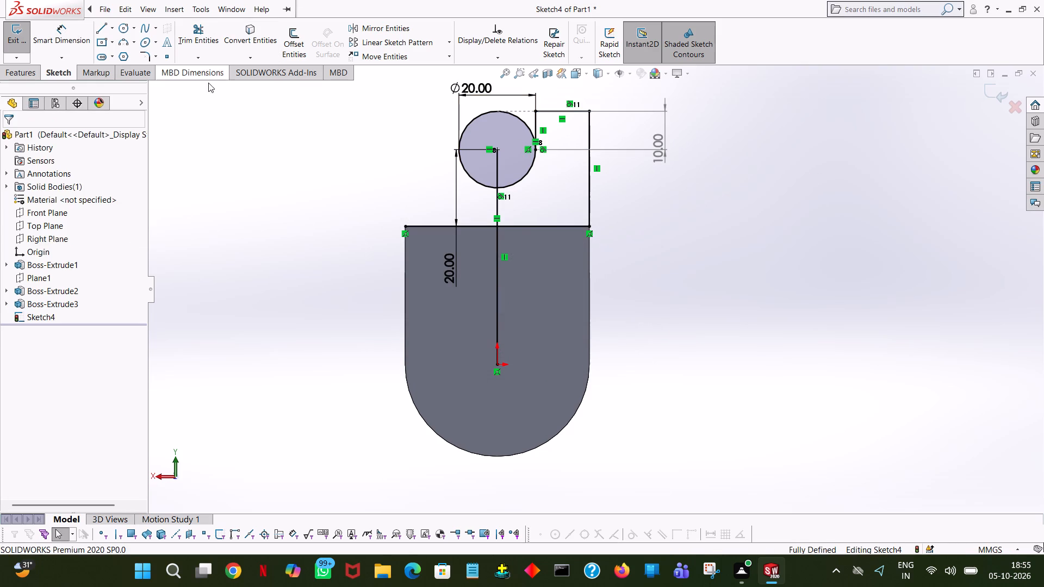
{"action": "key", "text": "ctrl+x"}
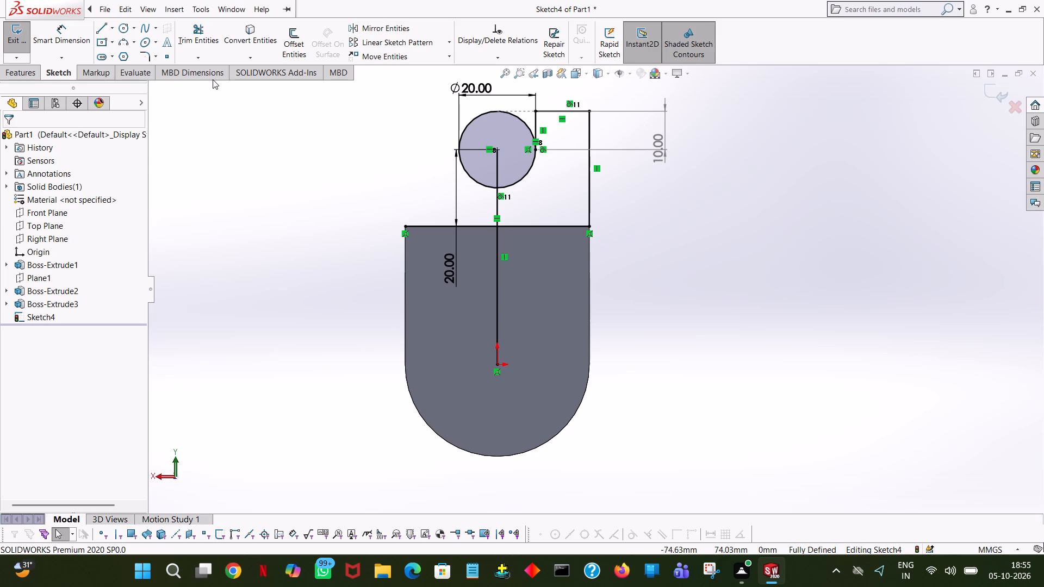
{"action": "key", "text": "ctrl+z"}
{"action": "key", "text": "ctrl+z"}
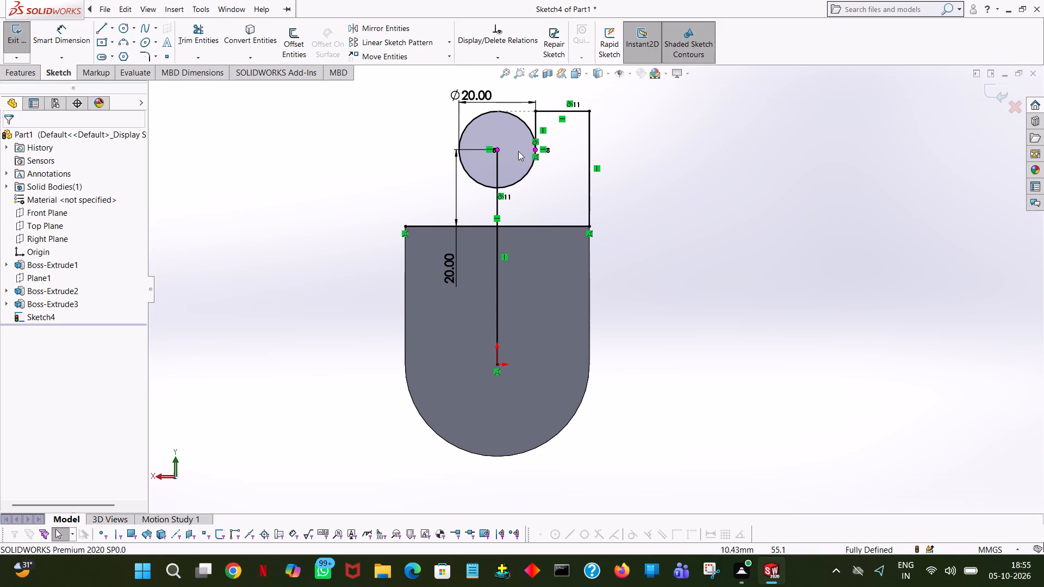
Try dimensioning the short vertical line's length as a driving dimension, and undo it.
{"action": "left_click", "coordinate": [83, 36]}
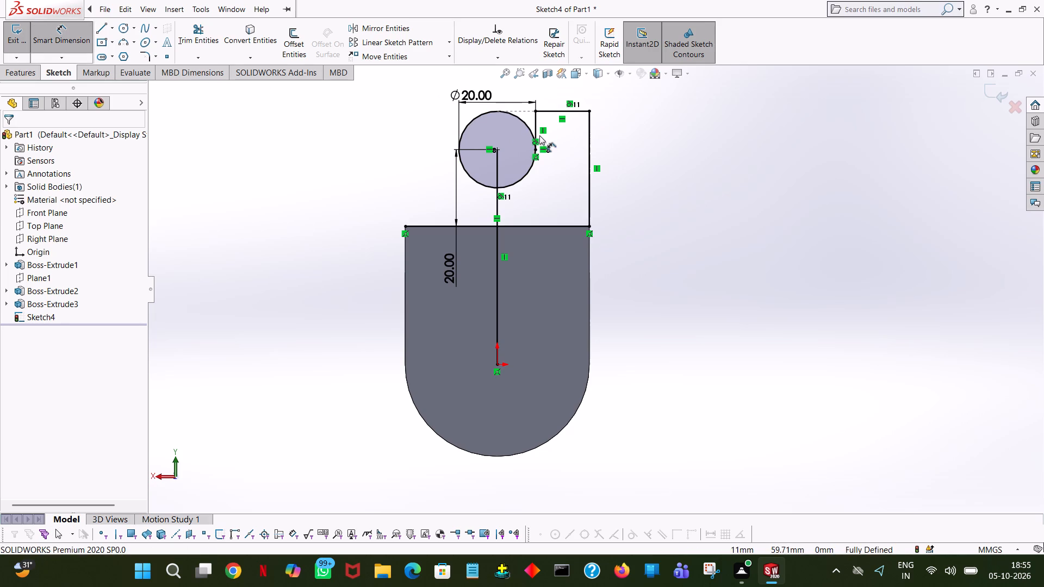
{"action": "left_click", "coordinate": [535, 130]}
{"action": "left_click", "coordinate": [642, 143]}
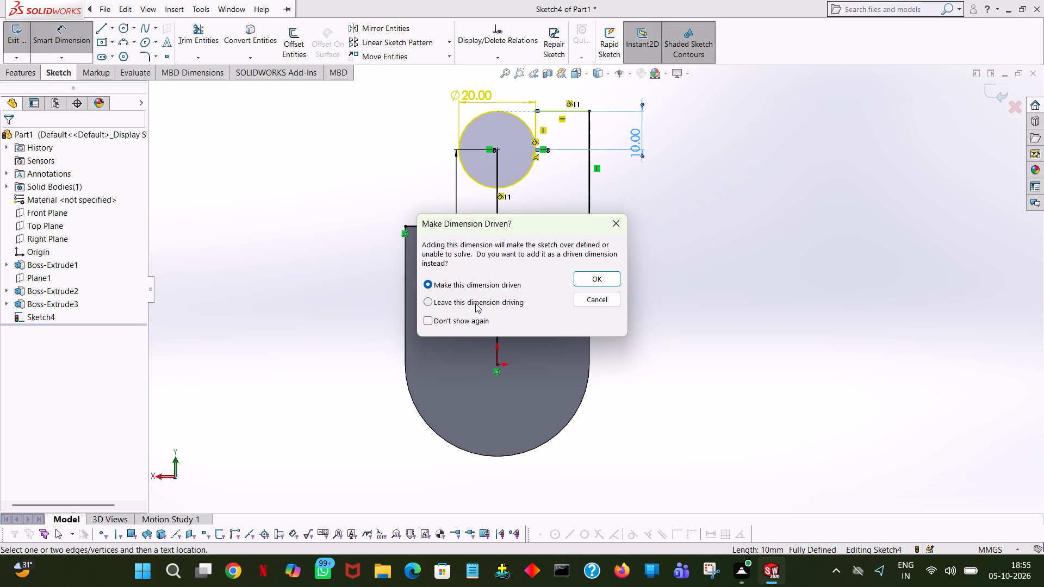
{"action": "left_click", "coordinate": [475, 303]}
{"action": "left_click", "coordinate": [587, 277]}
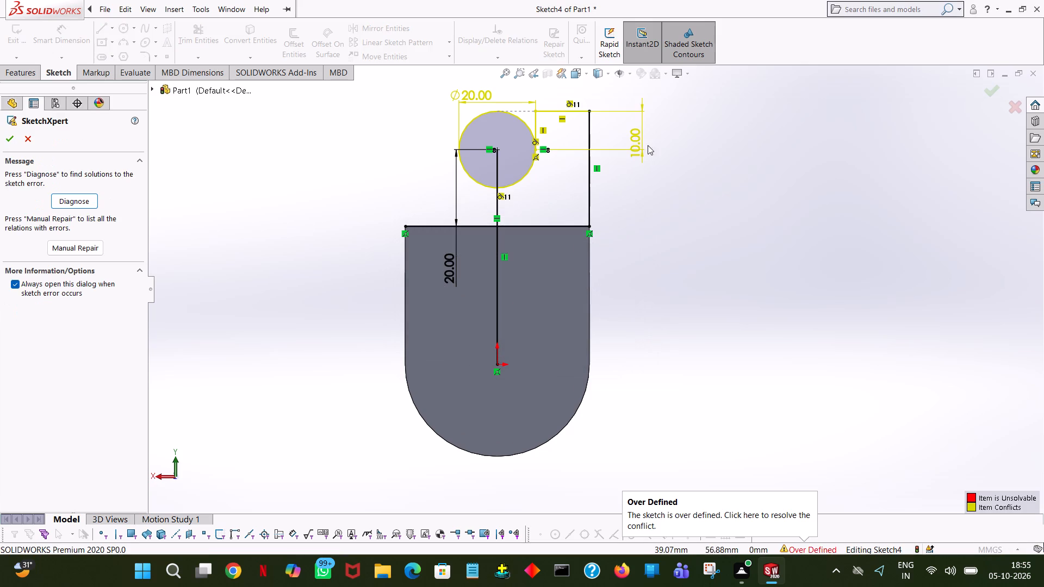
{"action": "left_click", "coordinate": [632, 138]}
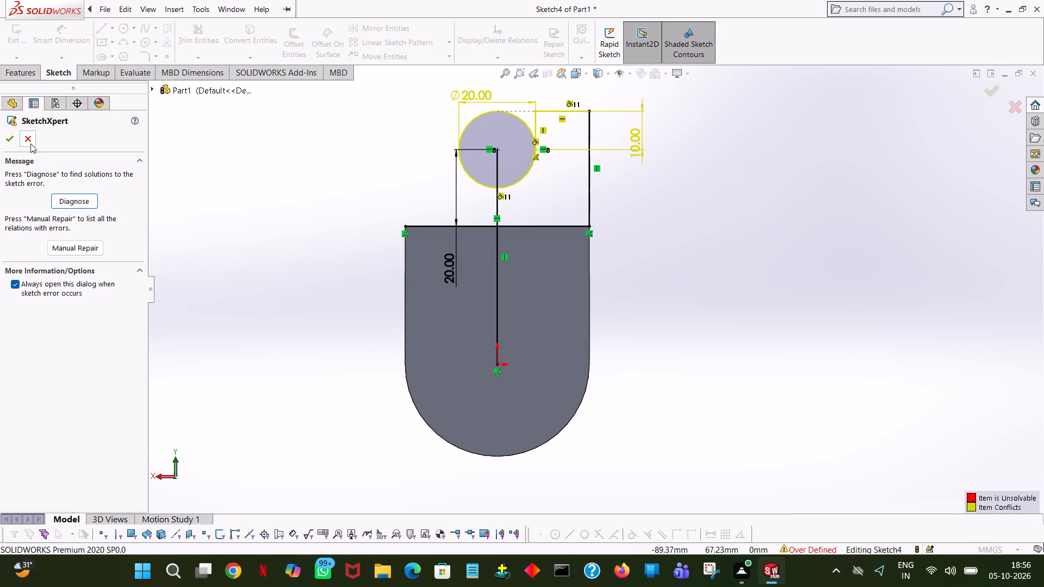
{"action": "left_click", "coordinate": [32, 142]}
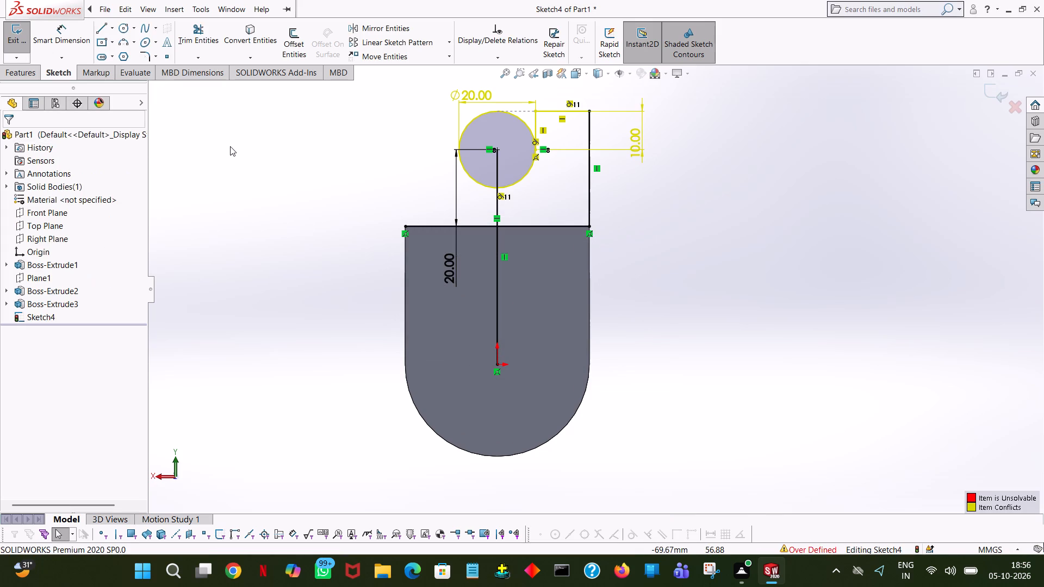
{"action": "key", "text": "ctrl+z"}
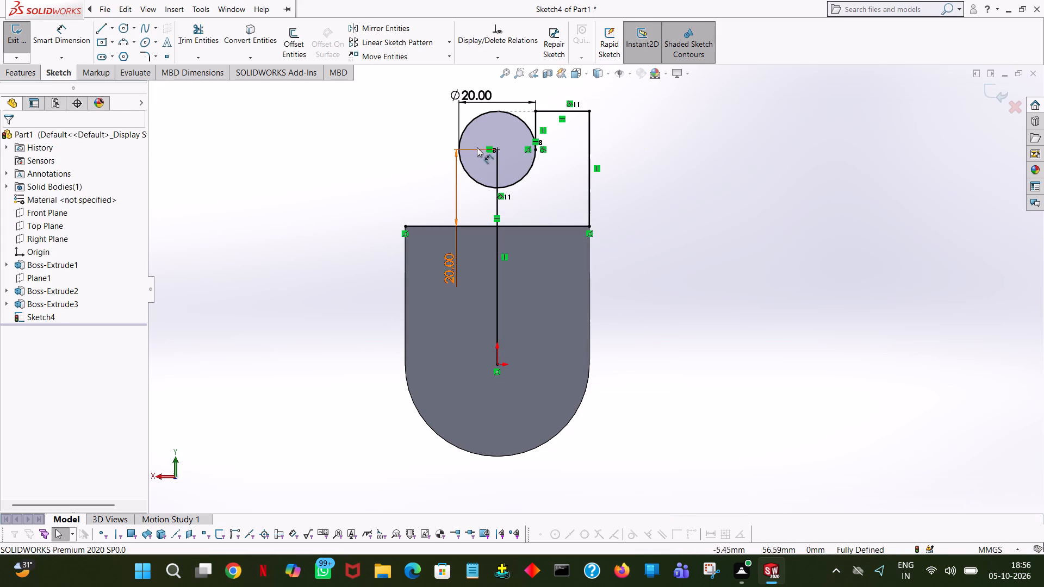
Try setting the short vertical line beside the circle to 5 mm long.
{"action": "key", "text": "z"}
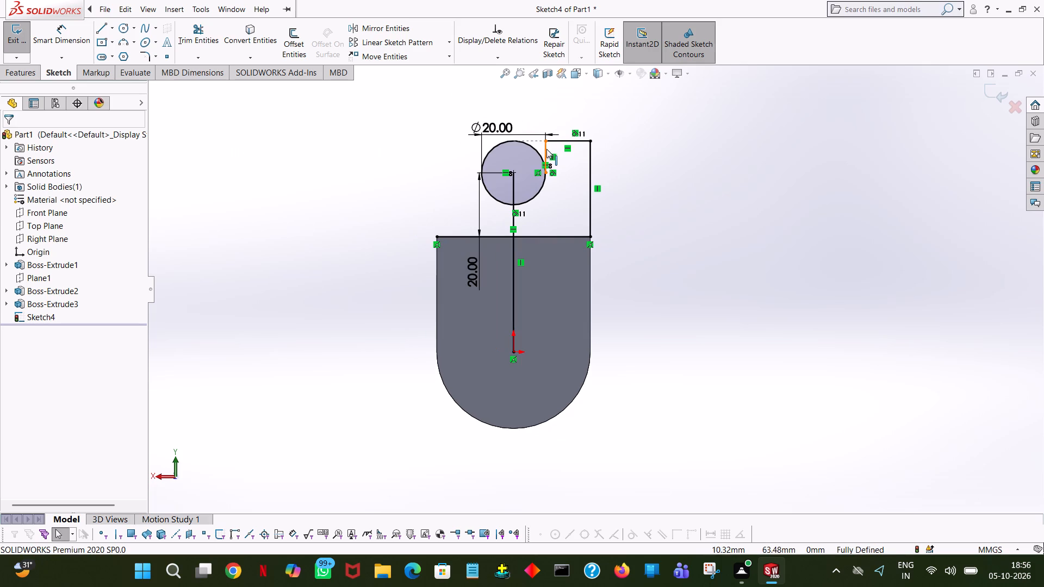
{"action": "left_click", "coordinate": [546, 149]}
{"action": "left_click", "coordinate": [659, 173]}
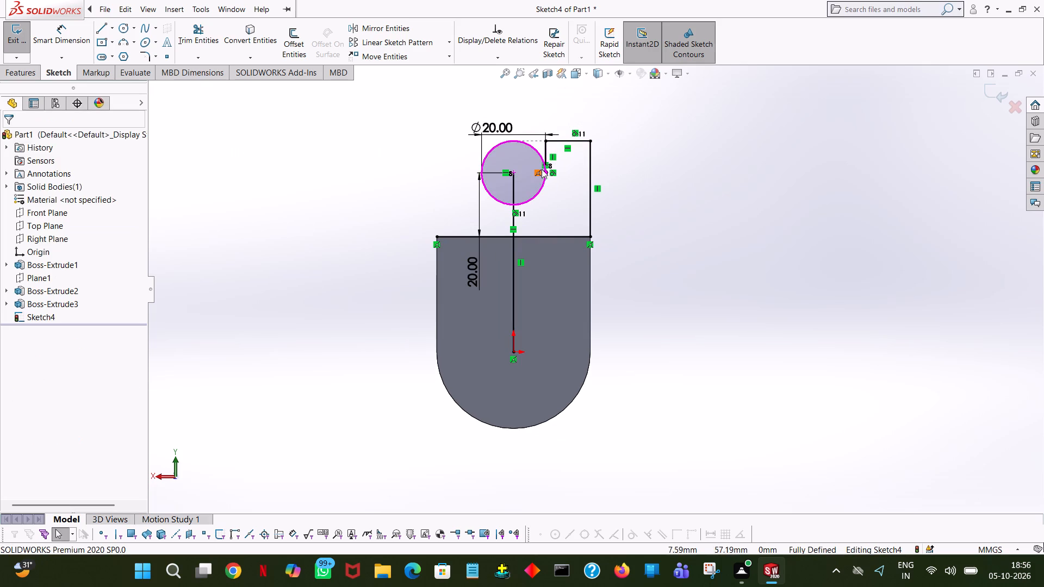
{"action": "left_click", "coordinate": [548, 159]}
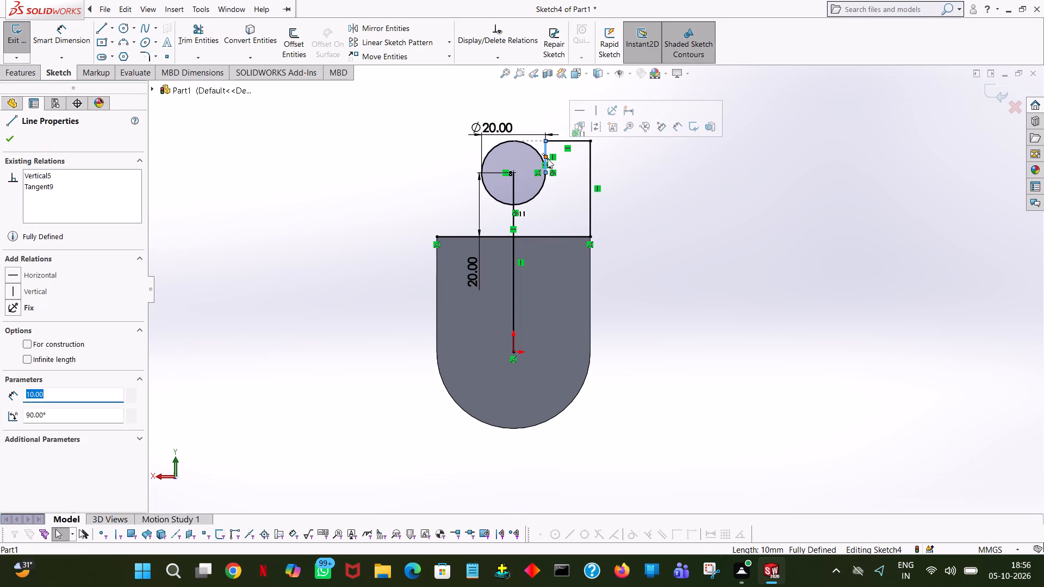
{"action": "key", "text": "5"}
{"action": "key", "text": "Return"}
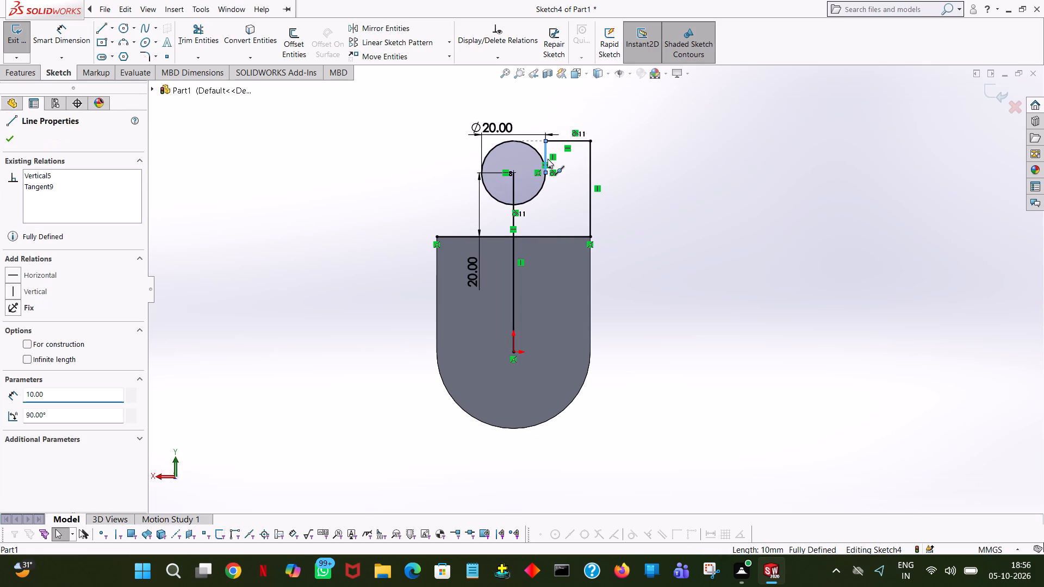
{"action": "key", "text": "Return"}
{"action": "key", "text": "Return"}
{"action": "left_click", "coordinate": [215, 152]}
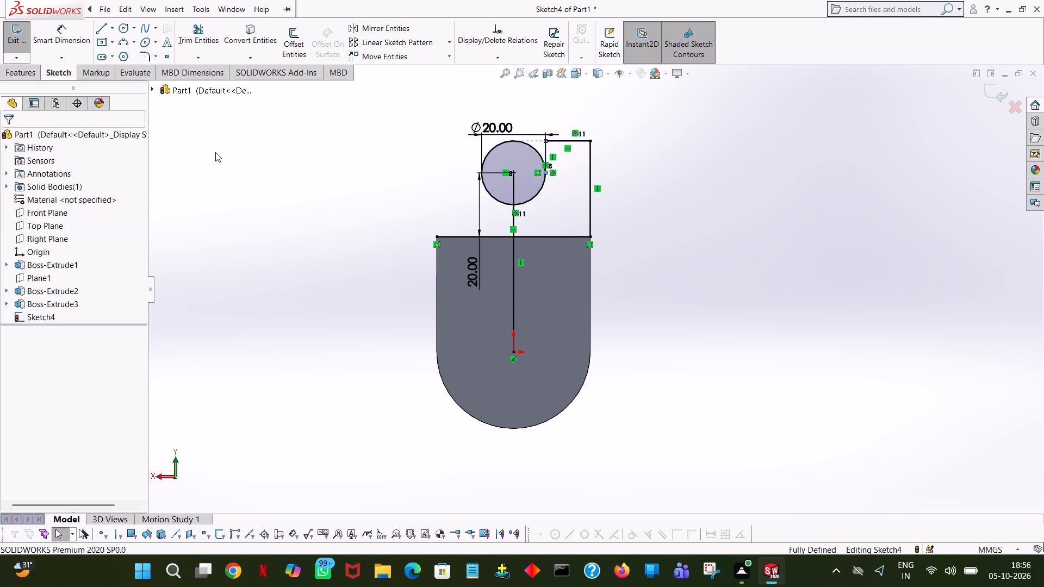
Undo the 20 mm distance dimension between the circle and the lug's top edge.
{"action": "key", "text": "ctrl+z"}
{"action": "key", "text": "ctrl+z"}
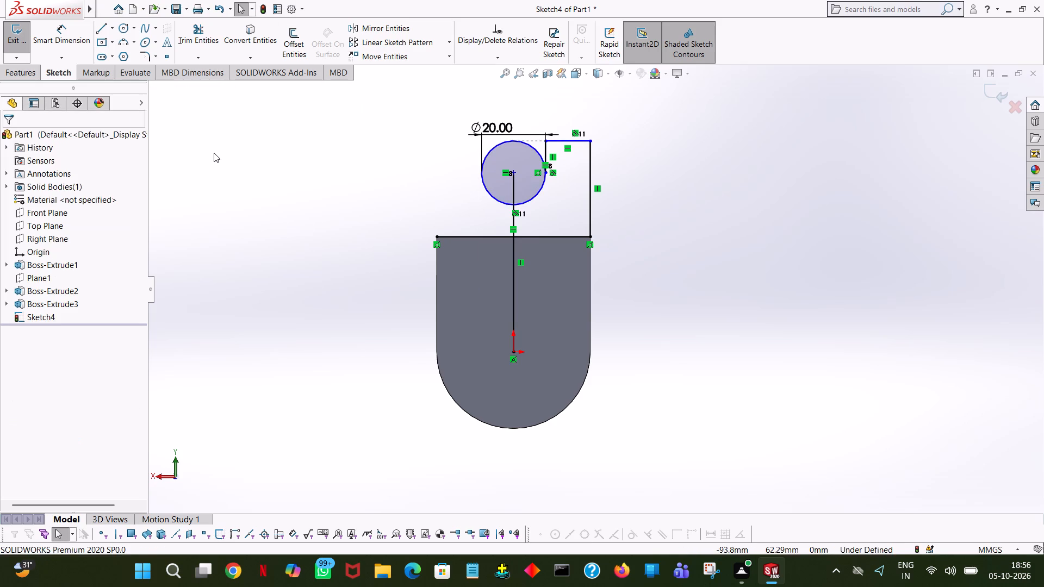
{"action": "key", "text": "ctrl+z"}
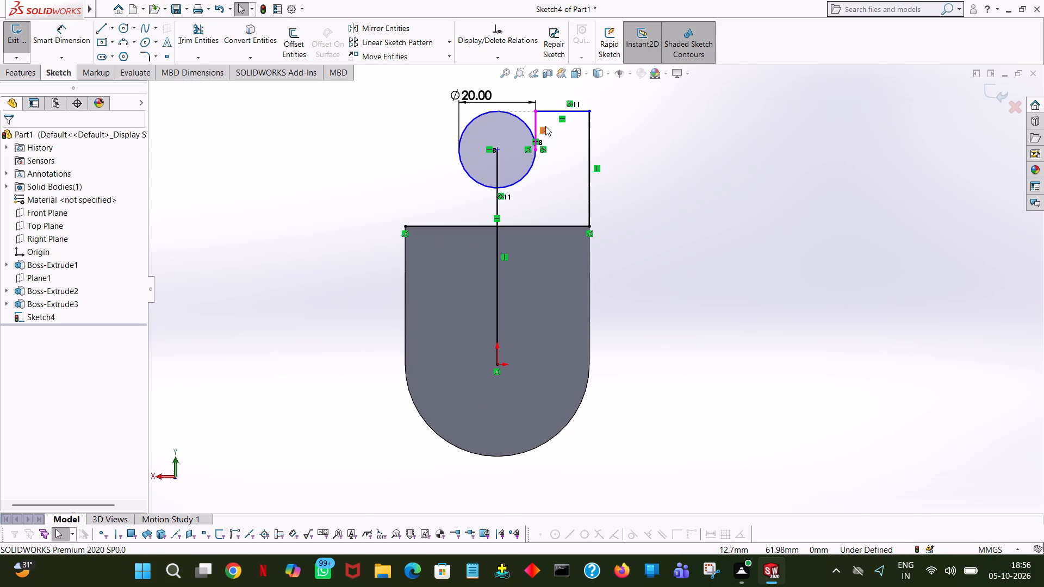
Trim away the horizontal line beside the circle and the outer vertical line rising from the lug's corner.
{"action": "left_click", "coordinate": [194, 24]}
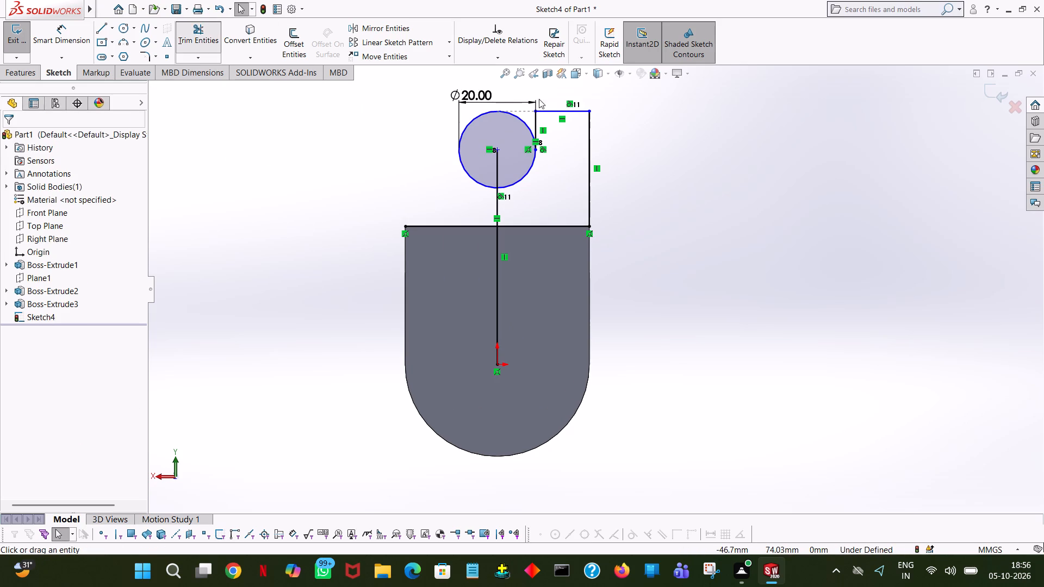
{"action": "left_click", "coordinate": [565, 110]}
{"action": "left_click", "coordinate": [589, 133]}
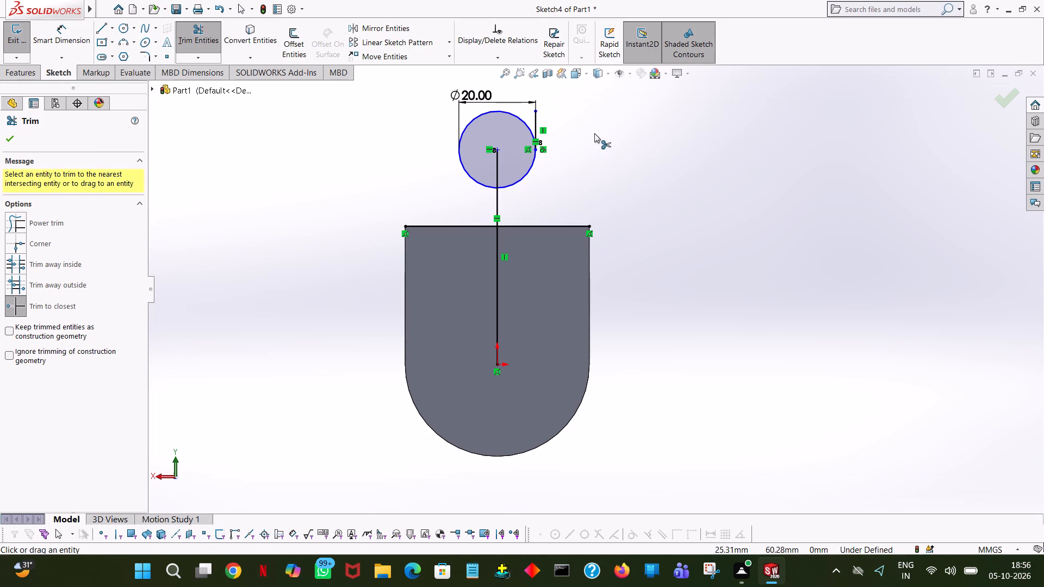
{"action": "left_click", "coordinate": [8, 135]}
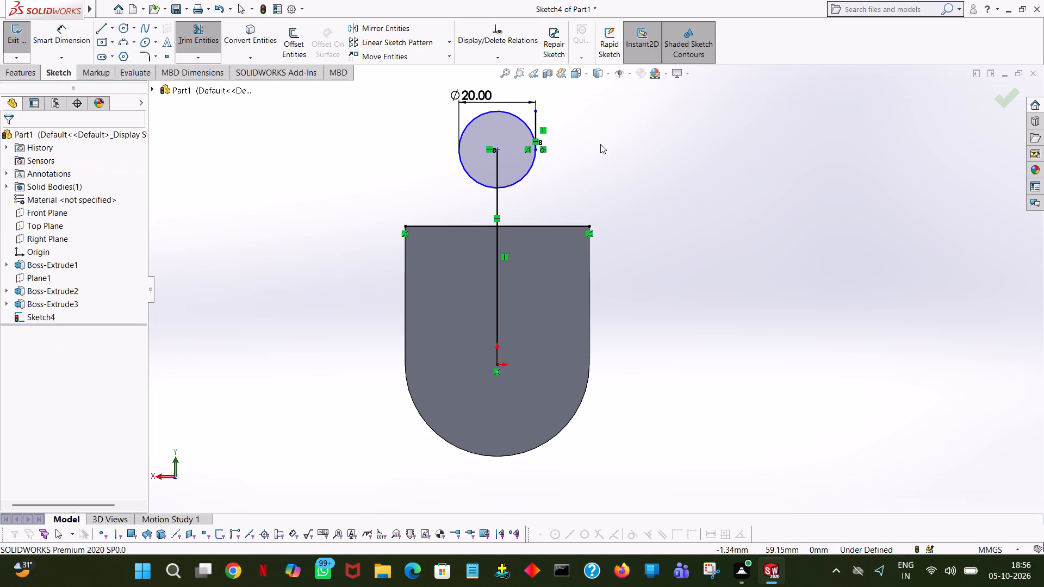
Set the length of the short vertical line tangent to the circle to 8 mm.
{"action": "left_click", "coordinate": [533, 120]}
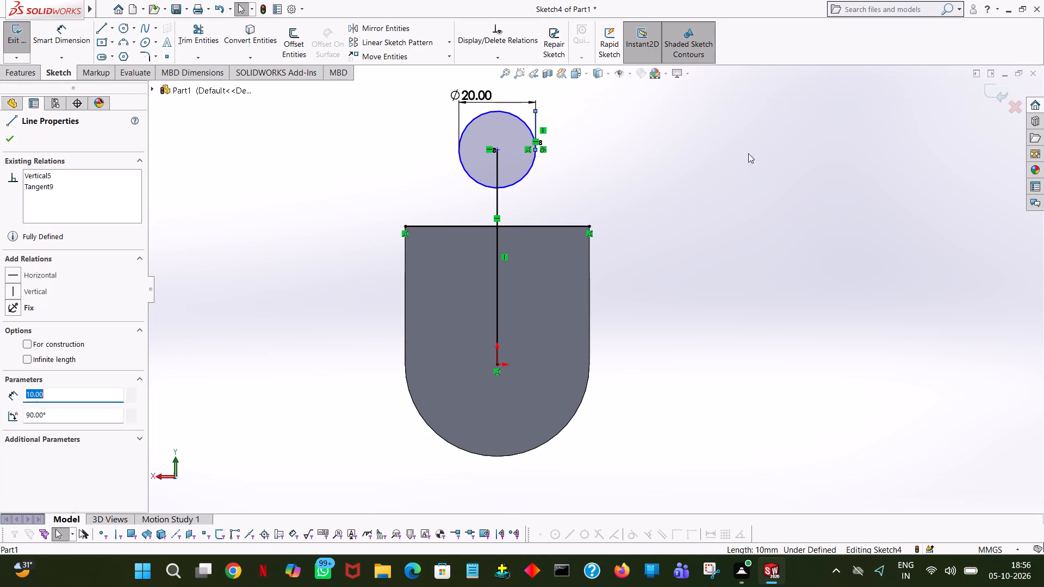
{"action": "key", "text": "8"}
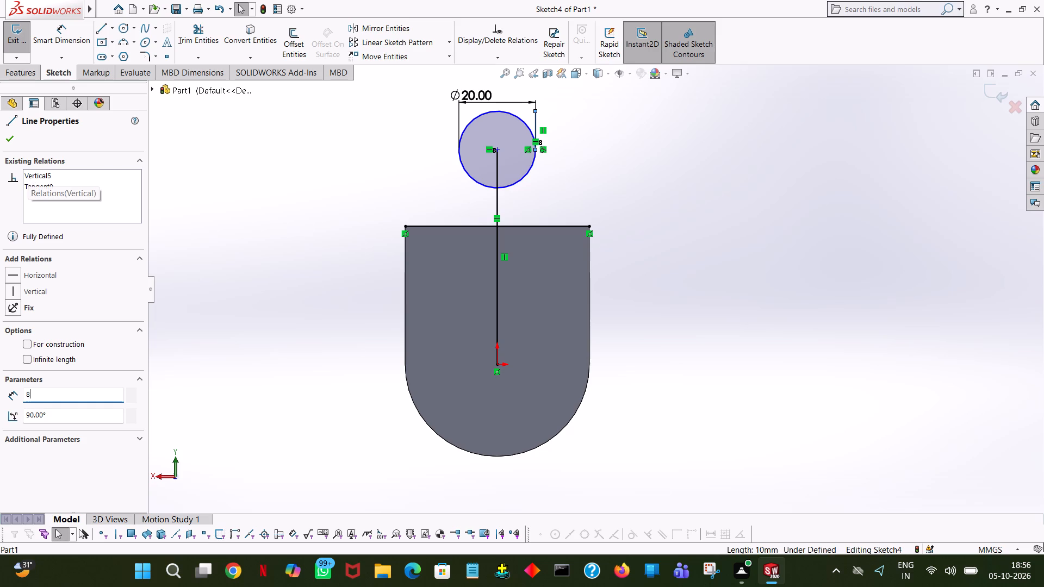
{"action": "key", "text": "Return"}
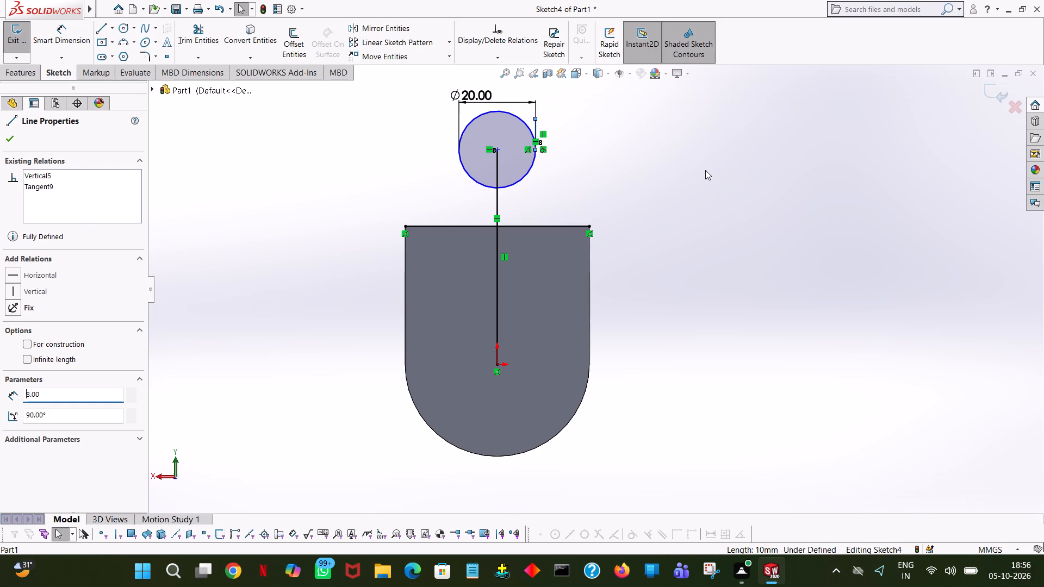
{"action": "left_click", "coordinate": [707, 170]}
Draw a 14 mm horizontal line outward from the 8 mm tangent line's top, and a 28 mm vertical line down to the lug's corner.
{"action": "left_click", "coordinate": [97, 22]}
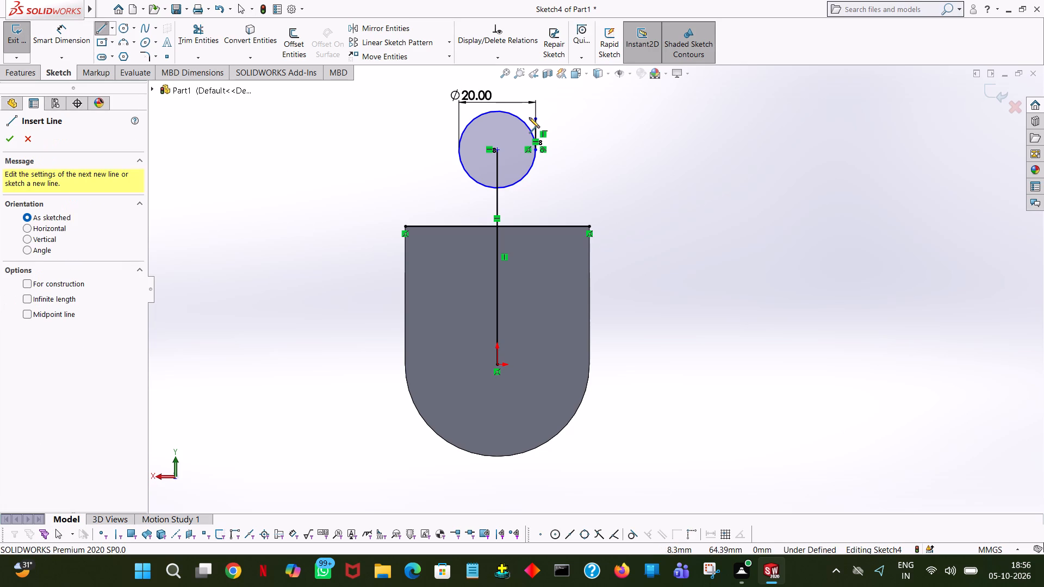
{"action": "left_click", "coordinate": [537, 118]}
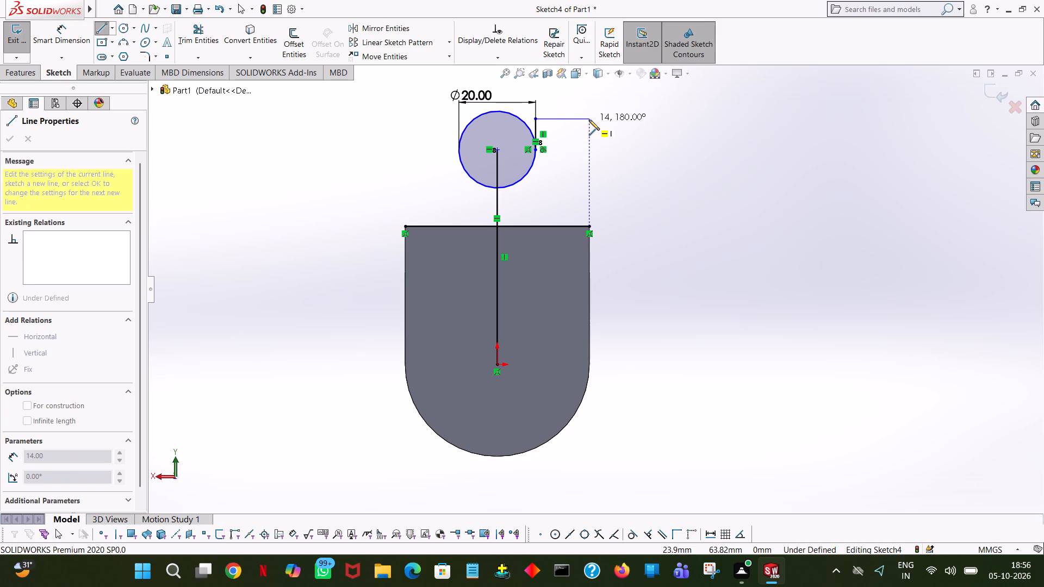
{"action": "left_click", "coordinate": [589, 120]}
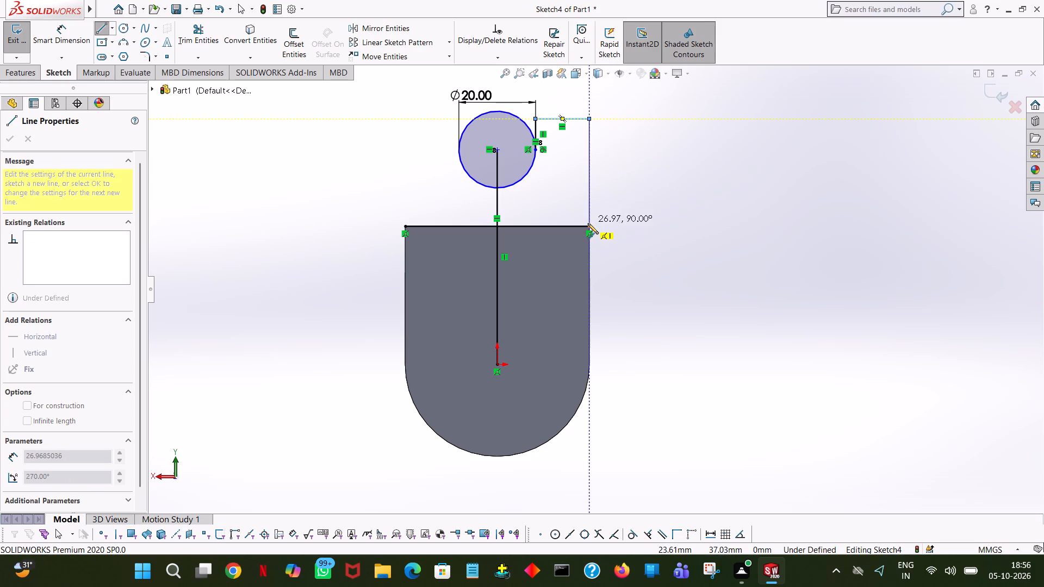
{"action": "left_click", "coordinate": [588, 226]}
{"action": "right_click", "coordinate": [588, 226]}
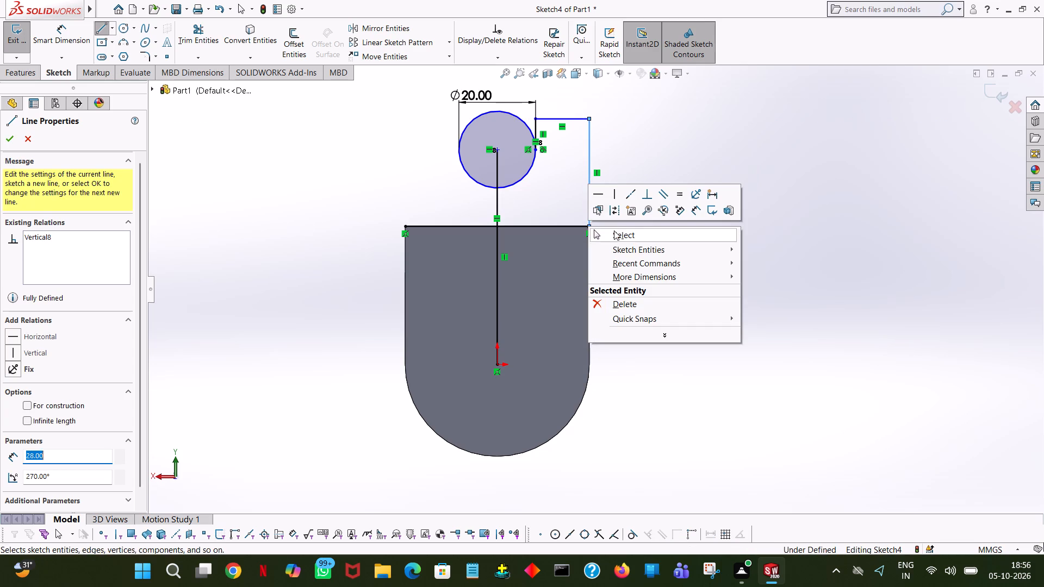
{"action": "left_click", "coordinate": [614, 230]}
Draw the matching outline on the circle's other side: 8 mm up, 14 mm outward and 28 mm down to the lug's opposite corner.
{"action": "left_click", "coordinate": [98, 25]}
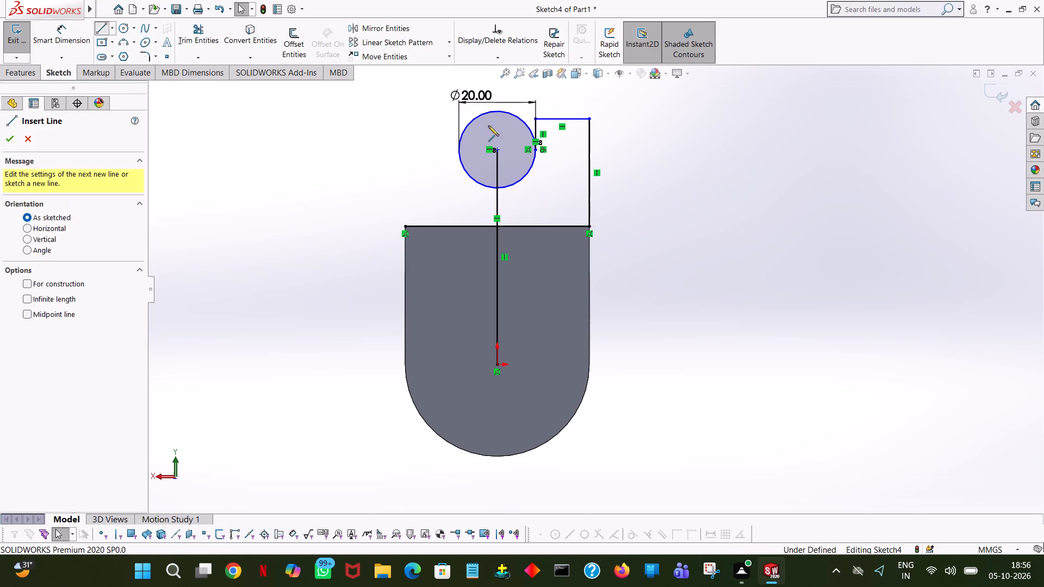
{"action": "left_click", "coordinate": [457, 148]}
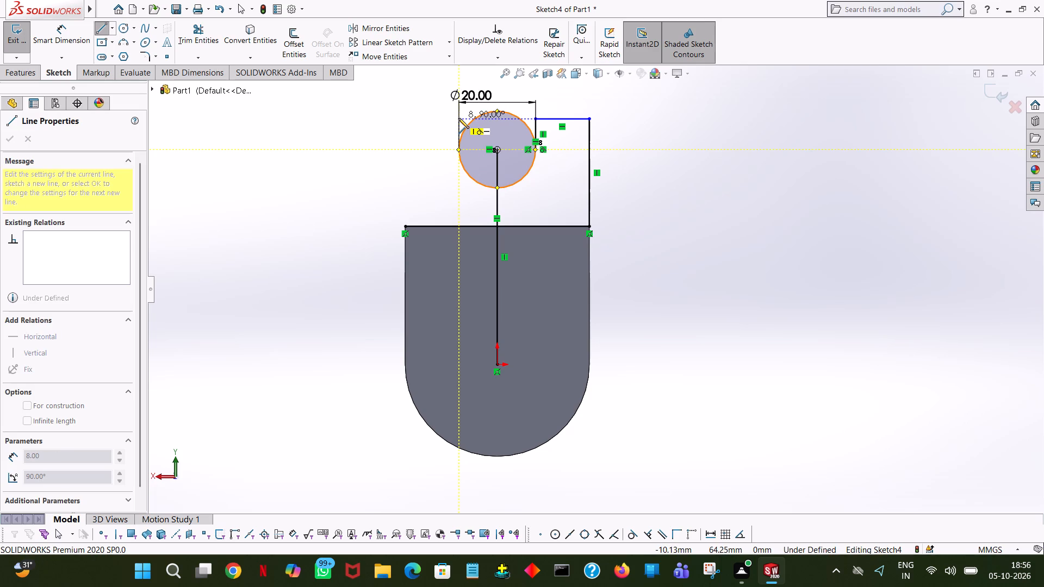
{"action": "left_click", "coordinate": [458, 118]}
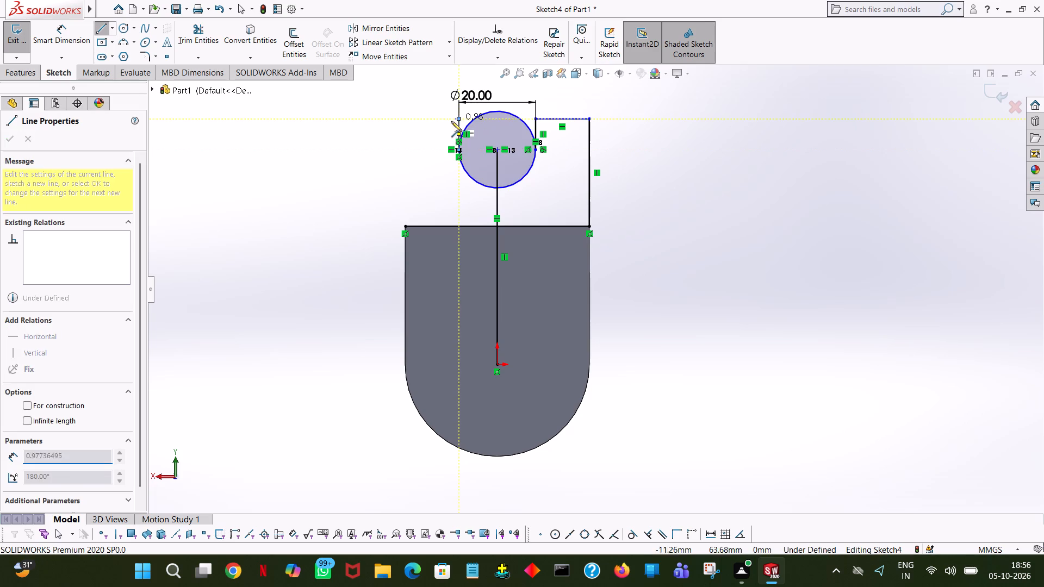
{"action": "left_click", "coordinate": [403, 118]}
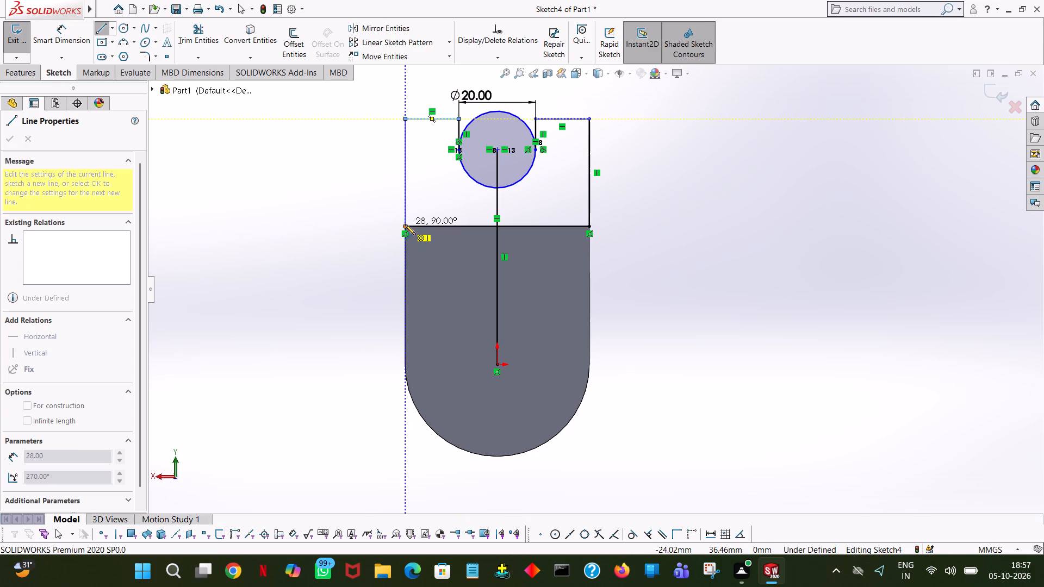
{"action": "left_click", "coordinate": [405, 224]}
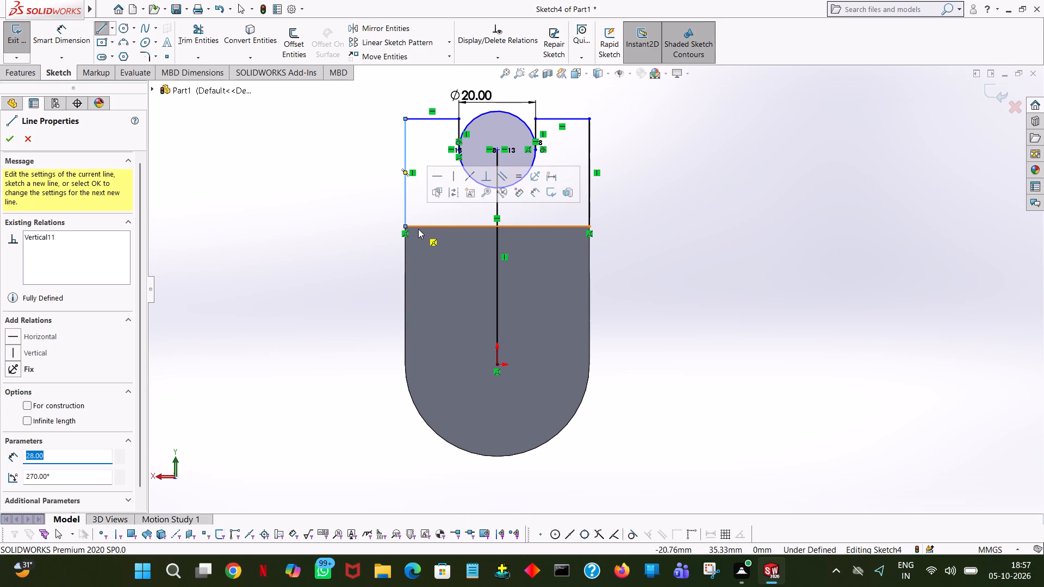
{"action": "right_click", "coordinate": [418, 229]}
{"action": "left_click", "coordinate": [431, 233]}
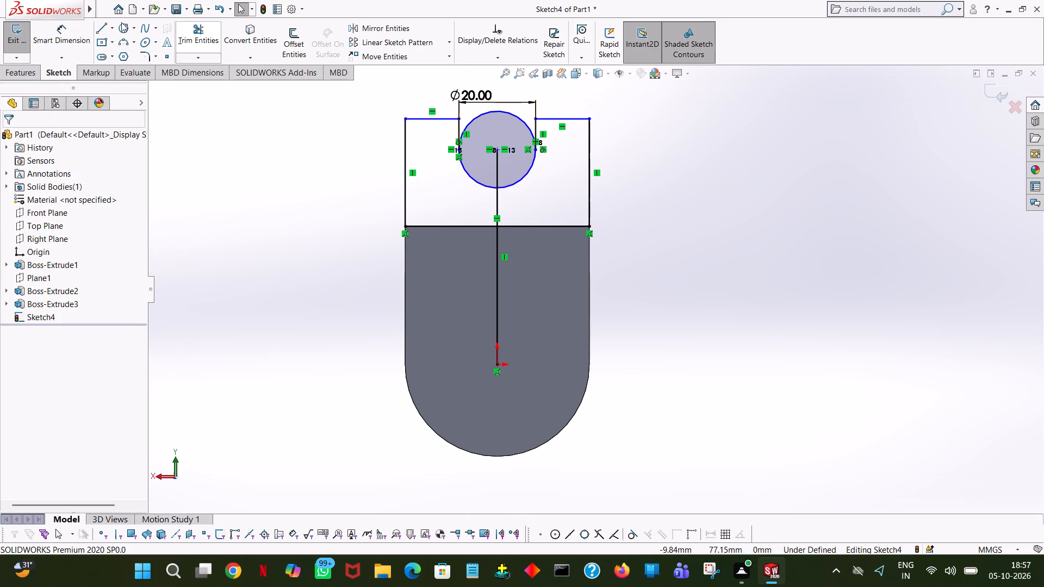
Trim away the vertical centre line and the circle's upper half to leave a U-shaped notch in the profile.
{"action": "left_click", "coordinate": [195, 39]}
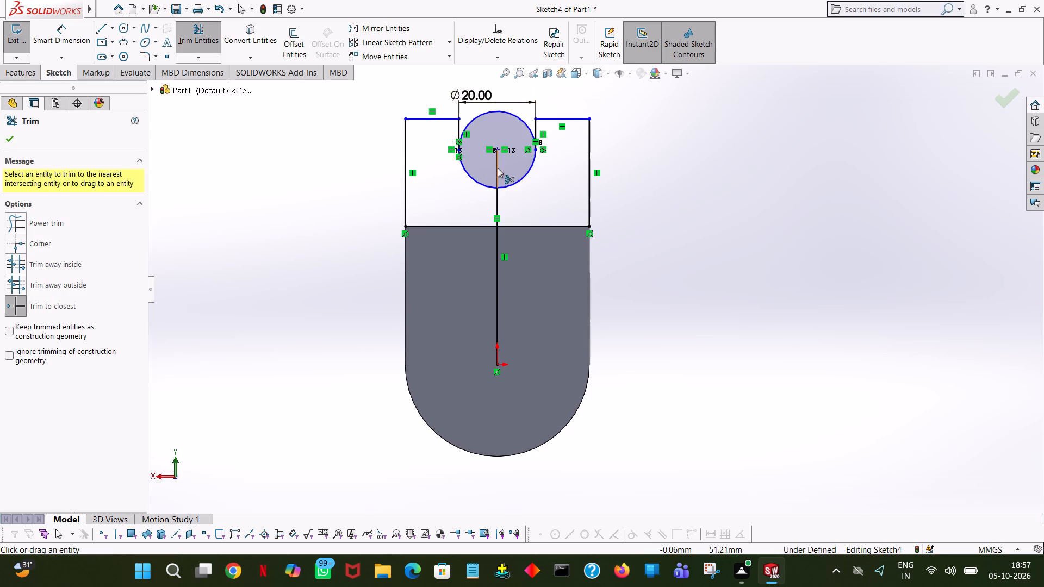
{"action": "left_click", "coordinate": [498, 168]}
{"action": "left_click", "coordinate": [496, 217]}
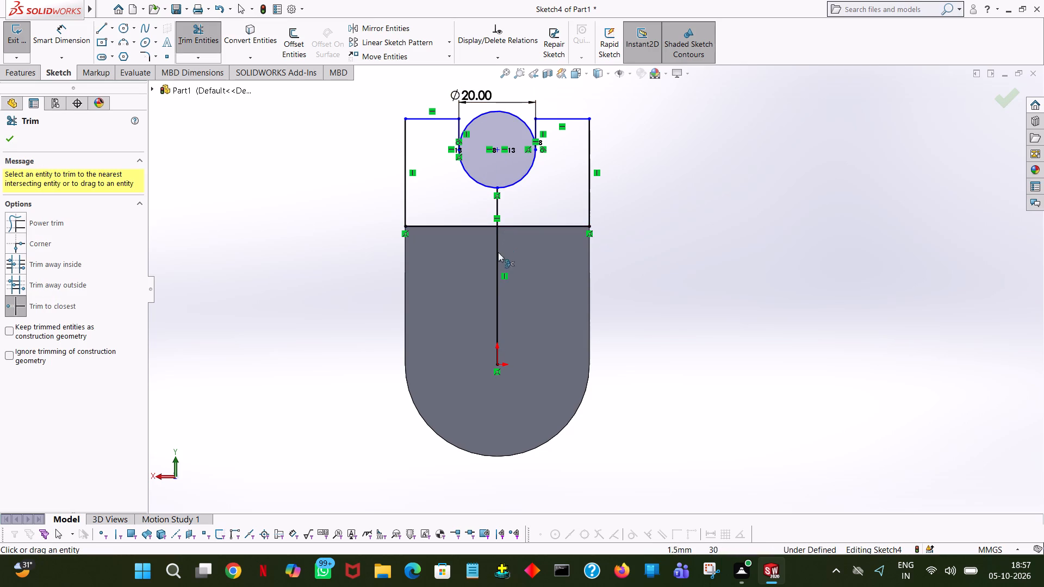
{"action": "left_click", "coordinate": [497, 288]}
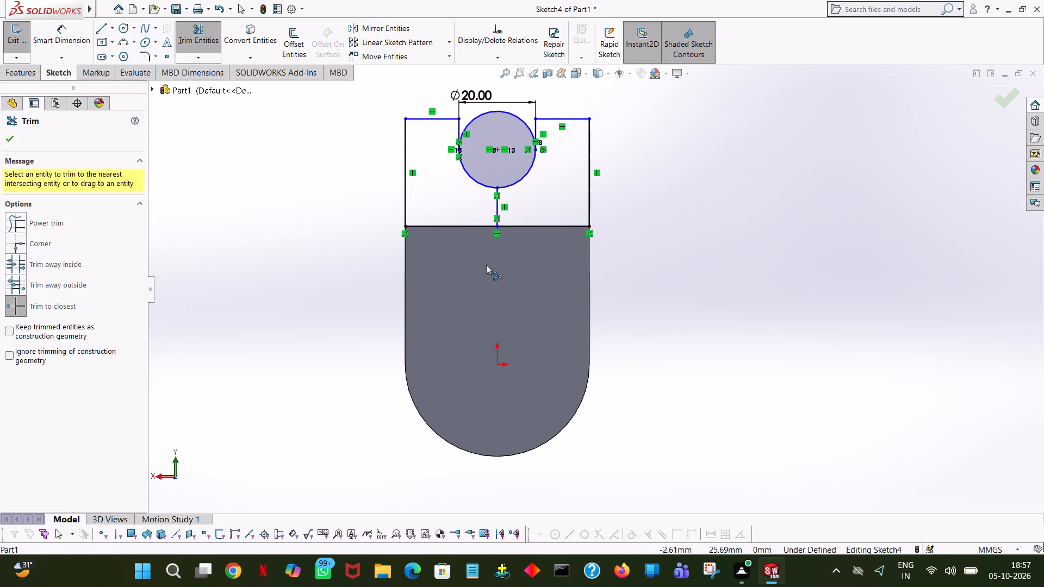
{"action": "left_click", "coordinate": [487, 112]}
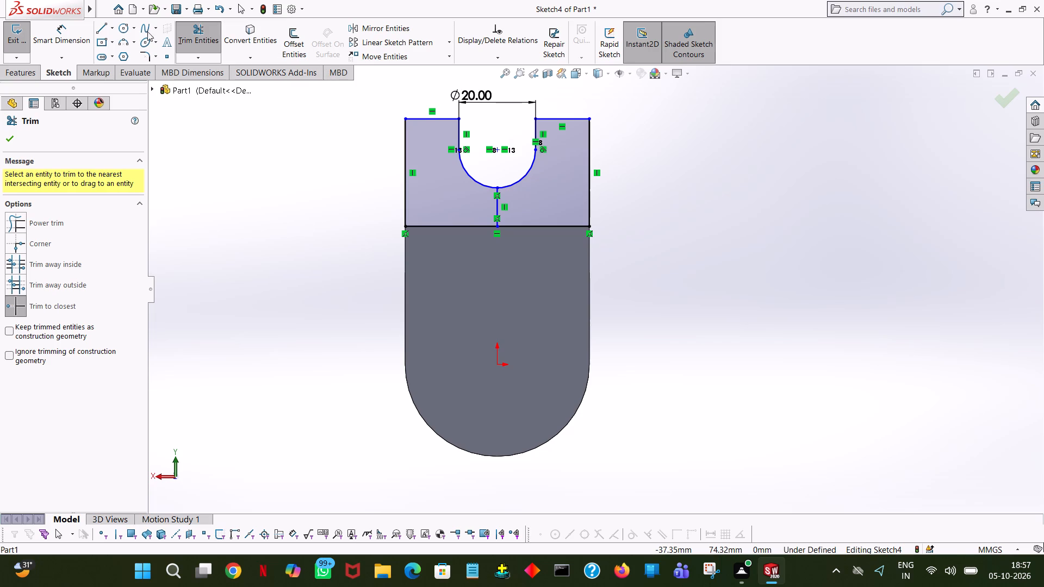
{"action": "left_click", "coordinate": [17, 145]}
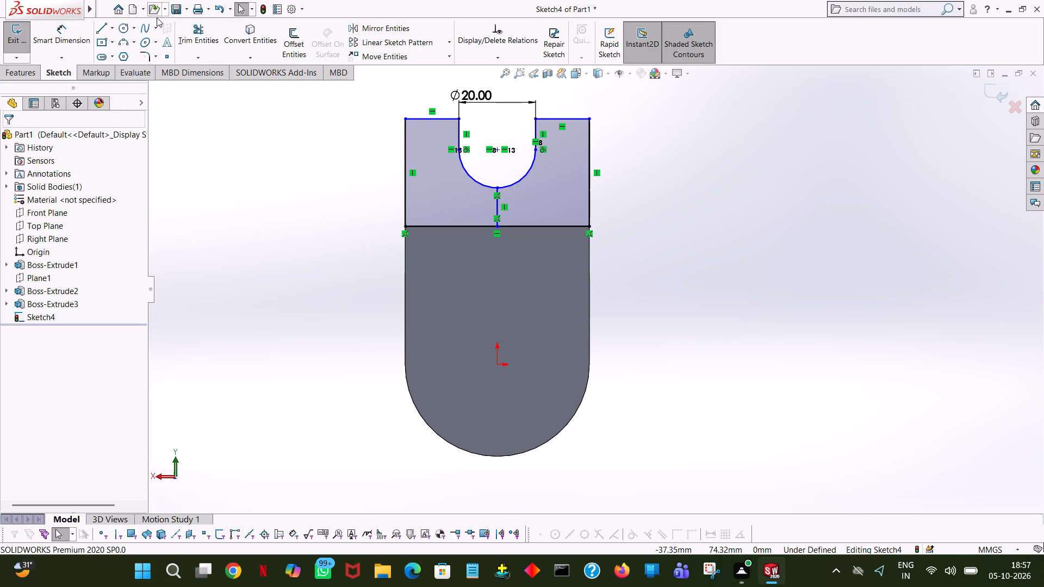
{"action": "left_click", "coordinate": [61, 32]}
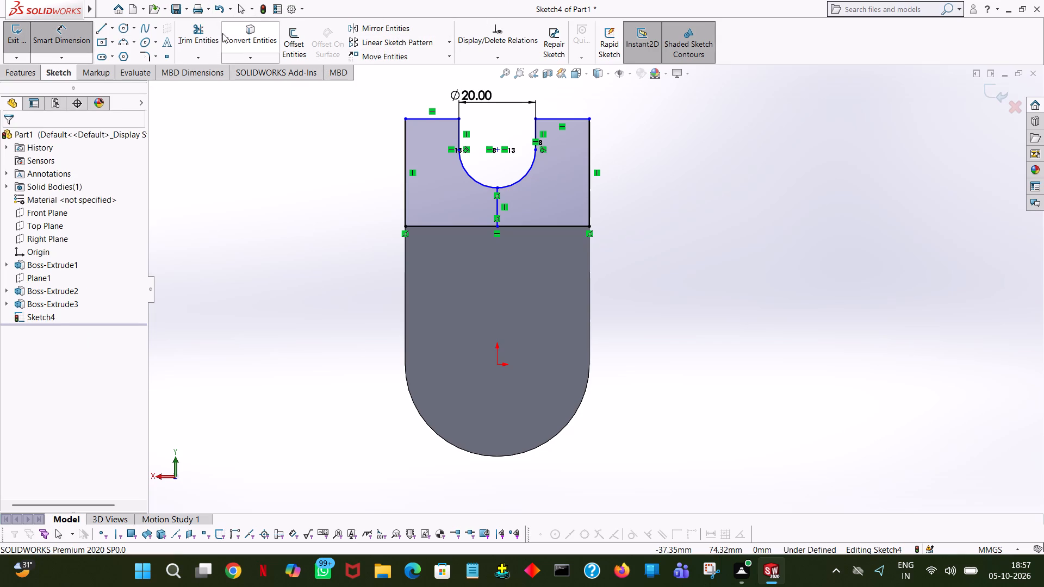
{"action": "left_click", "coordinate": [190, 42]}
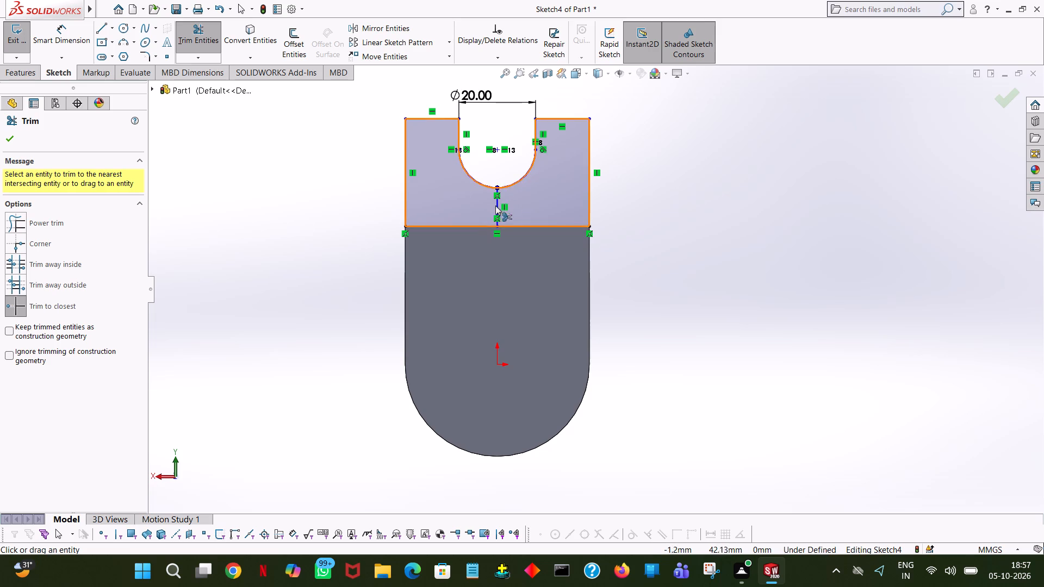
{"action": "left_click", "coordinate": [496, 209]}
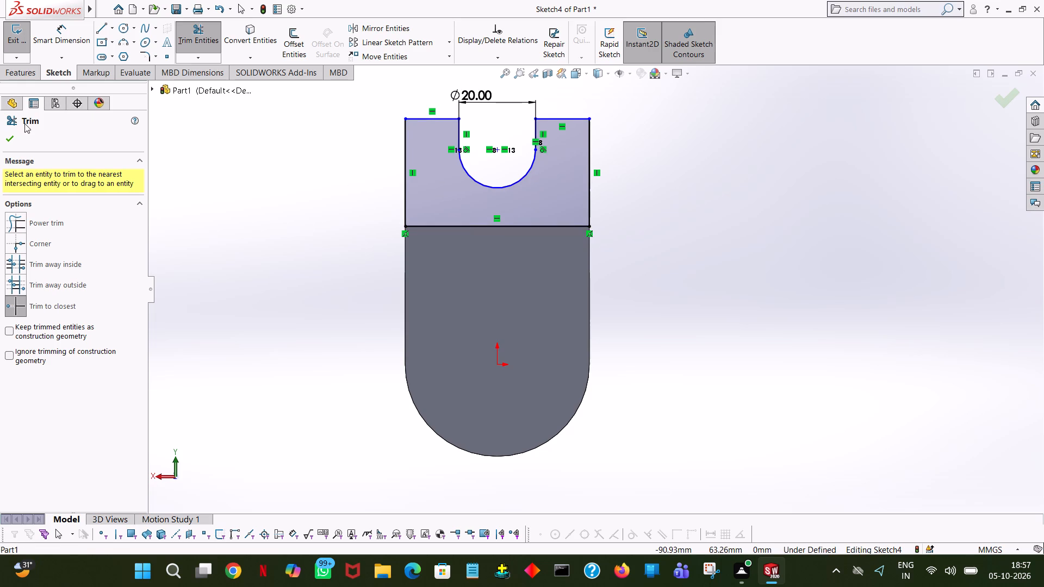
{"action": "left_click", "coordinate": [8, 139]}
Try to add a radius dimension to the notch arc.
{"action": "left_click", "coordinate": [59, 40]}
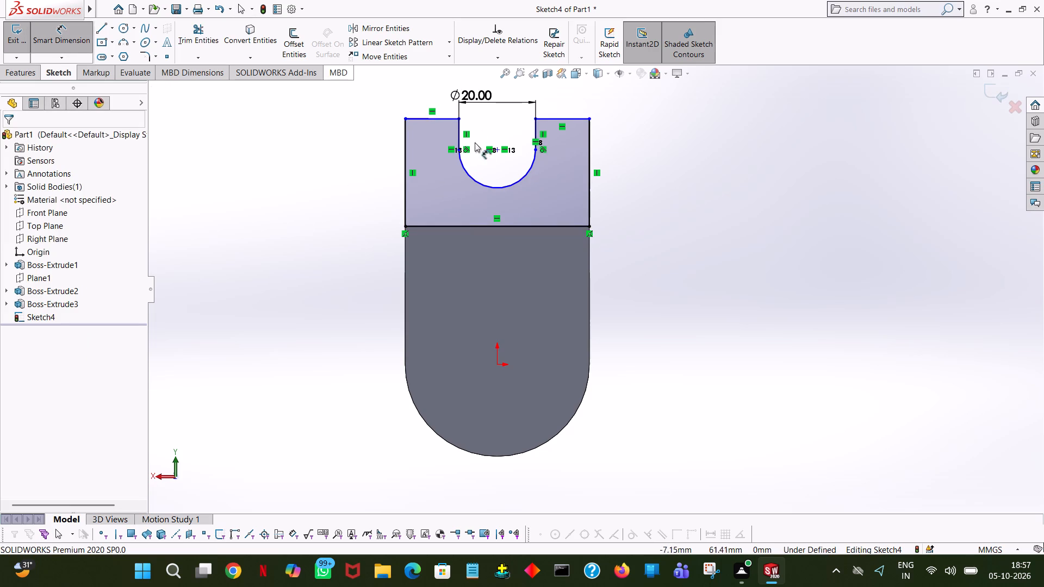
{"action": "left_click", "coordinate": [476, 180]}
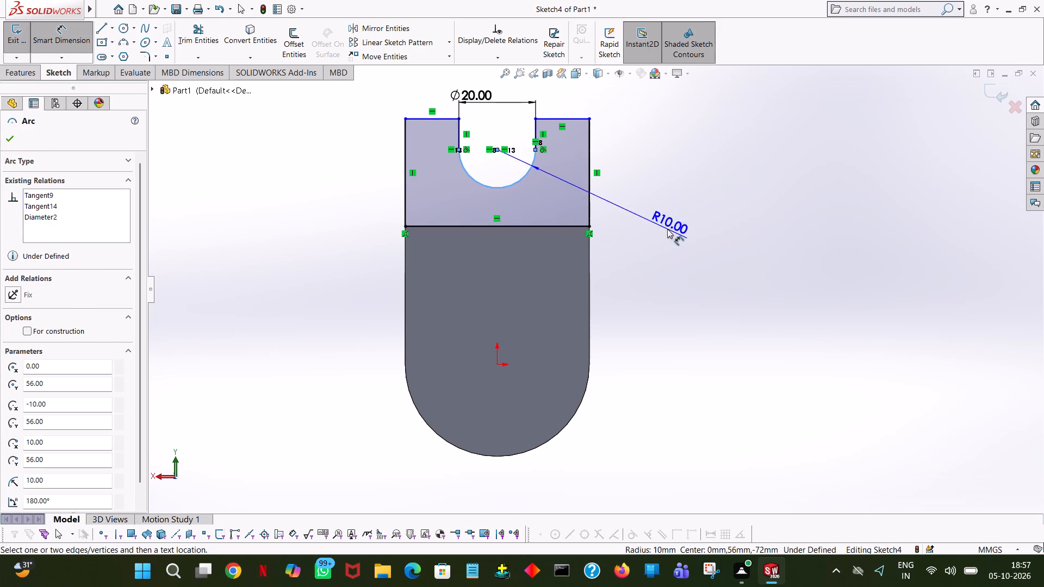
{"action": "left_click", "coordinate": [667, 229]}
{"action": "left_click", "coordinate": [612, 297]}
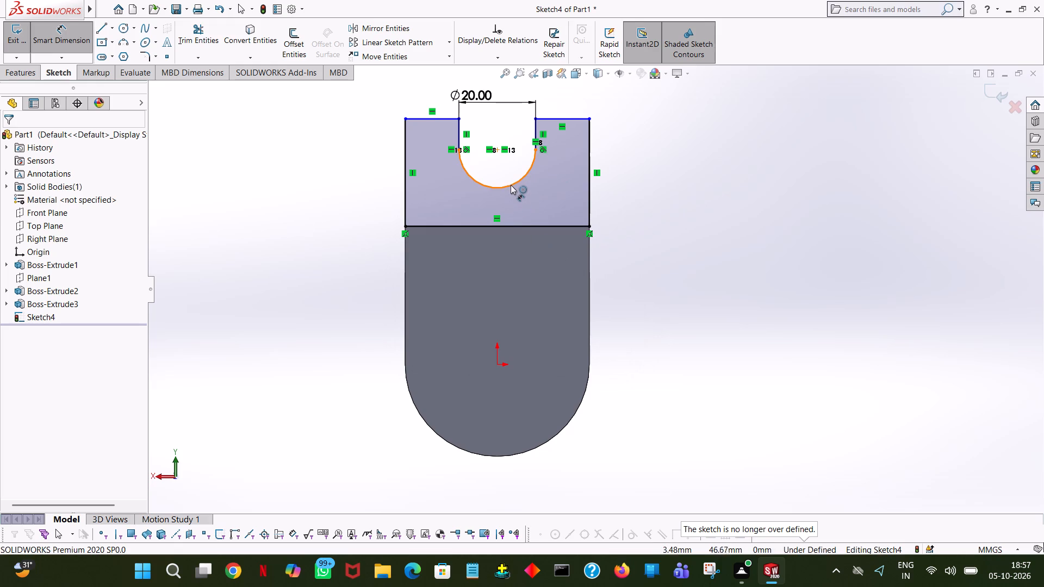
Dimension the notch arc's centre 20 mm above the lug's top edge.
{"action": "left_click", "coordinate": [511, 182]}
{"action": "left_click", "coordinate": [527, 228]}
{"action": "left_click", "coordinate": [655, 206]}
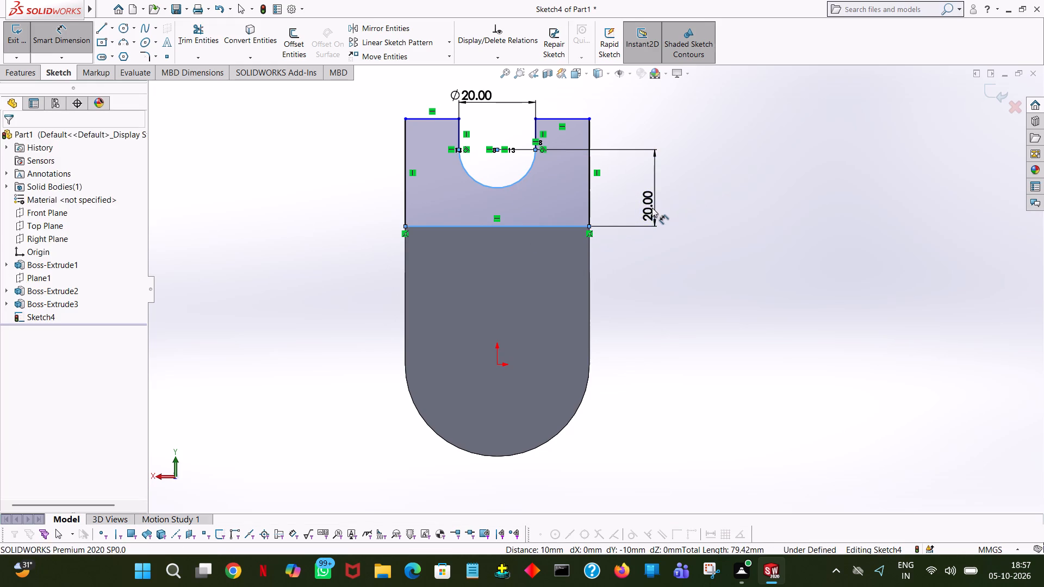
{"action": "left_click", "coordinate": [613, 191]}
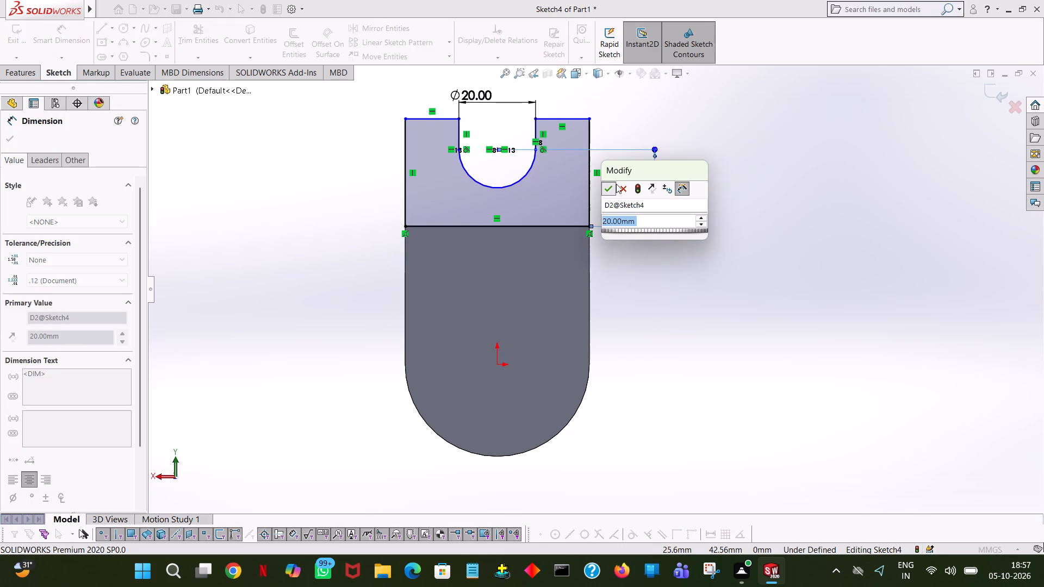
{"action": "left_click", "coordinate": [692, 117]}
Dimension the notch arc's centre 56 mm above the origin.
{"action": "left_click", "coordinate": [525, 174]}
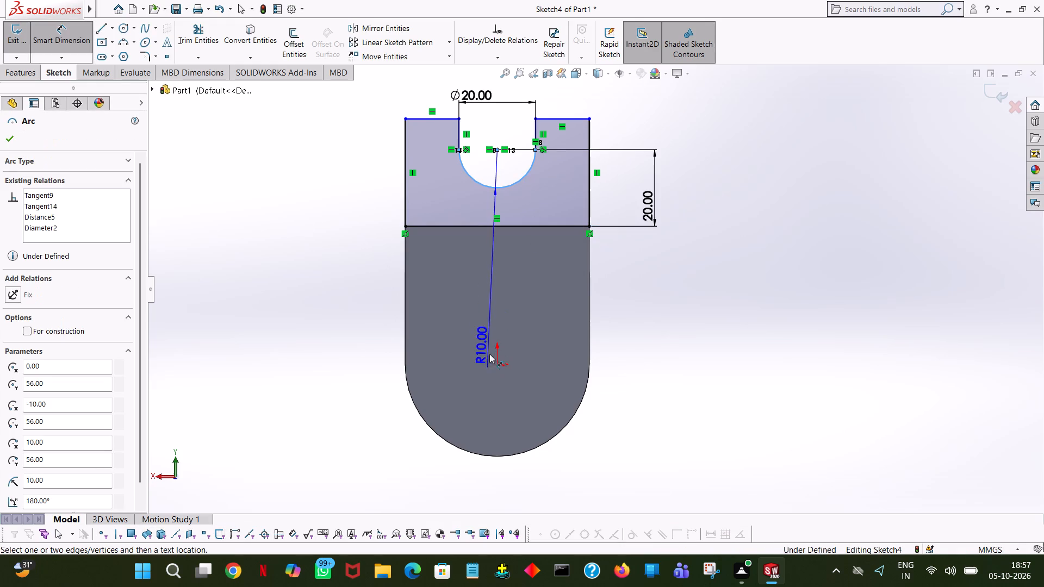
{"action": "left_click", "coordinate": [495, 364]}
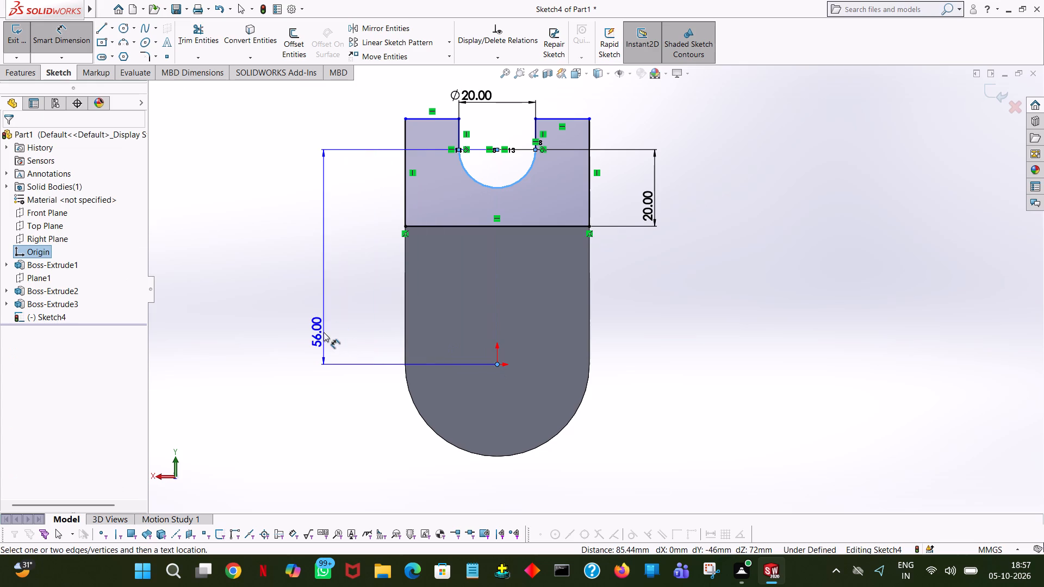
{"action": "left_click", "coordinate": [324, 332]}
{"action": "left_click", "coordinate": [276, 315]}
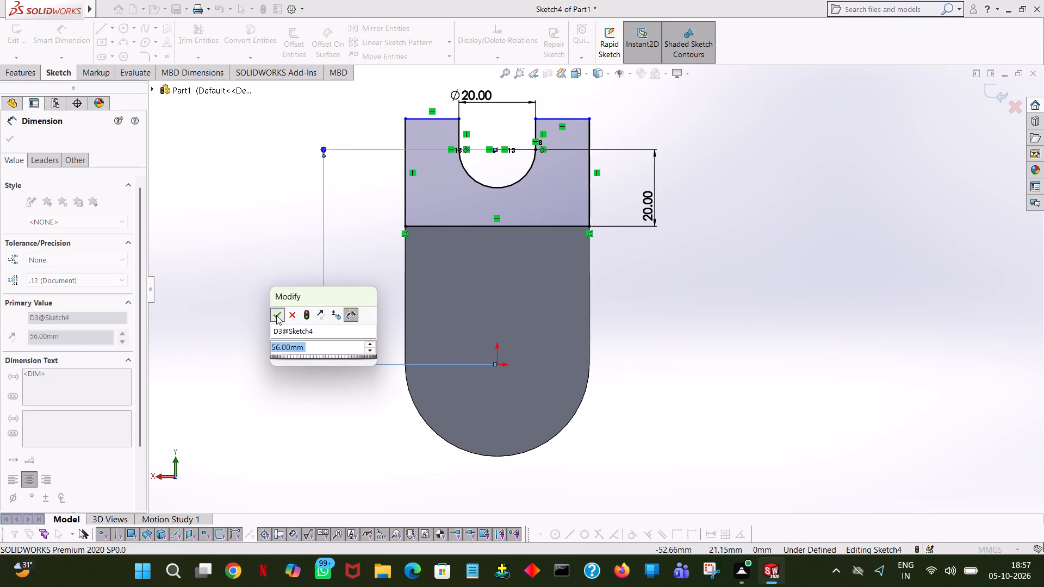
{"action": "left_click", "coordinate": [289, 147]}
Dimension both short top lines beside the notch 28 mm above the lug's top edge.
{"action": "left_click", "coordinate": [436, 117]}
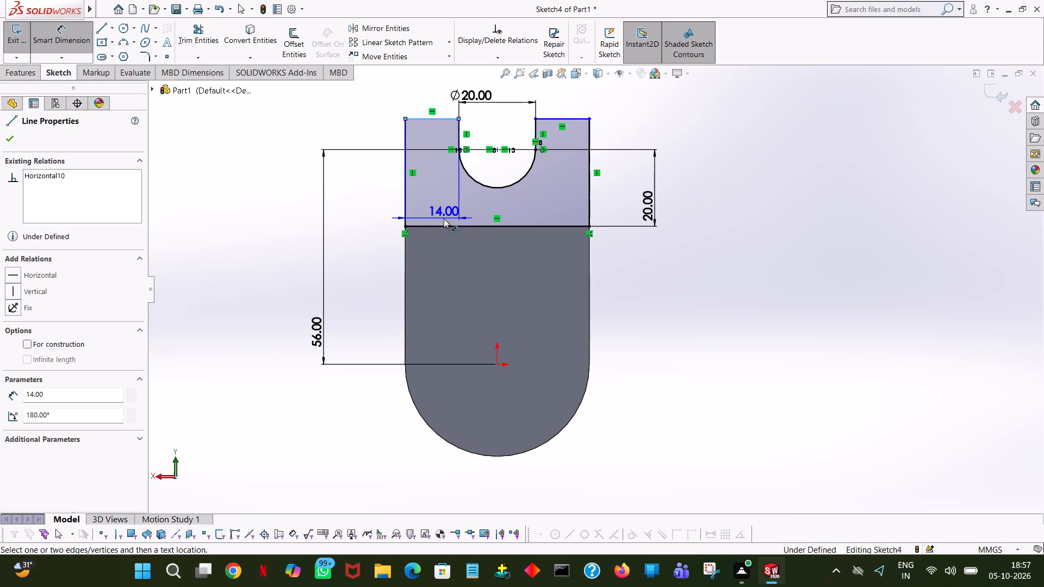
{"action": "left_click", "coordinate": [444, 225]}
{"action": "left_click", "coordinate": [301, 240]}
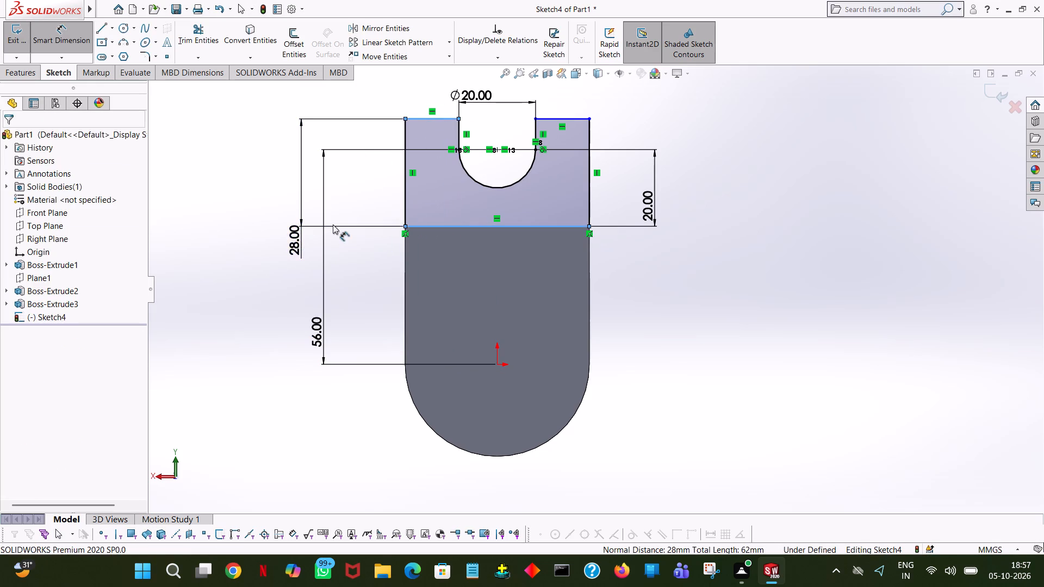
{"action": "left_click", "coordinate": [249, 226]}
{"action": "left_click", "coordinate": [737, 190]}
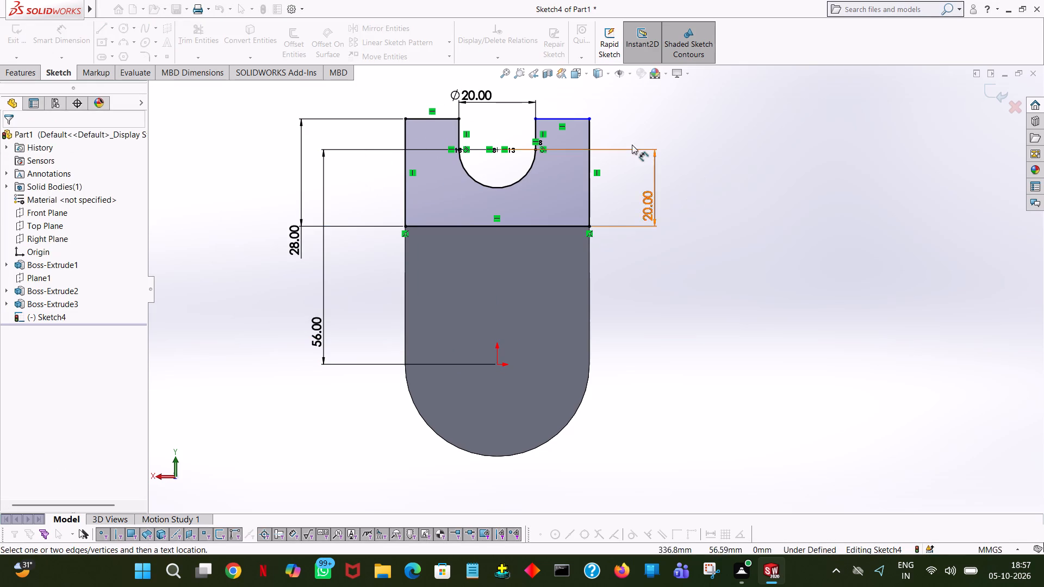
{"action": "left_click", "coordinate": [575, 121]}
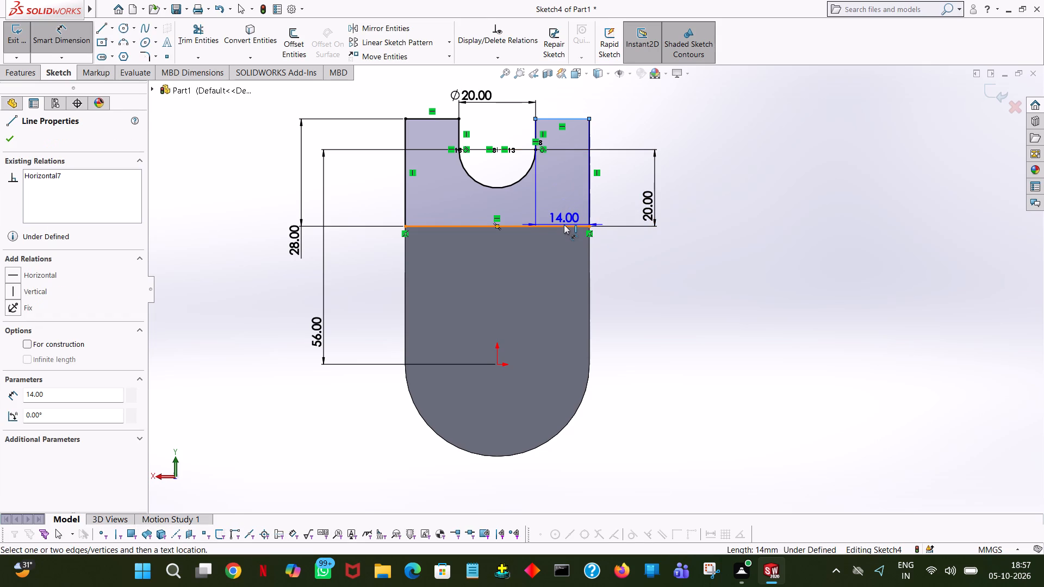
{"action": "left_click", "coordinate": [564, 226]}
{"action": "left_click", "coordinate": [681, 222]}
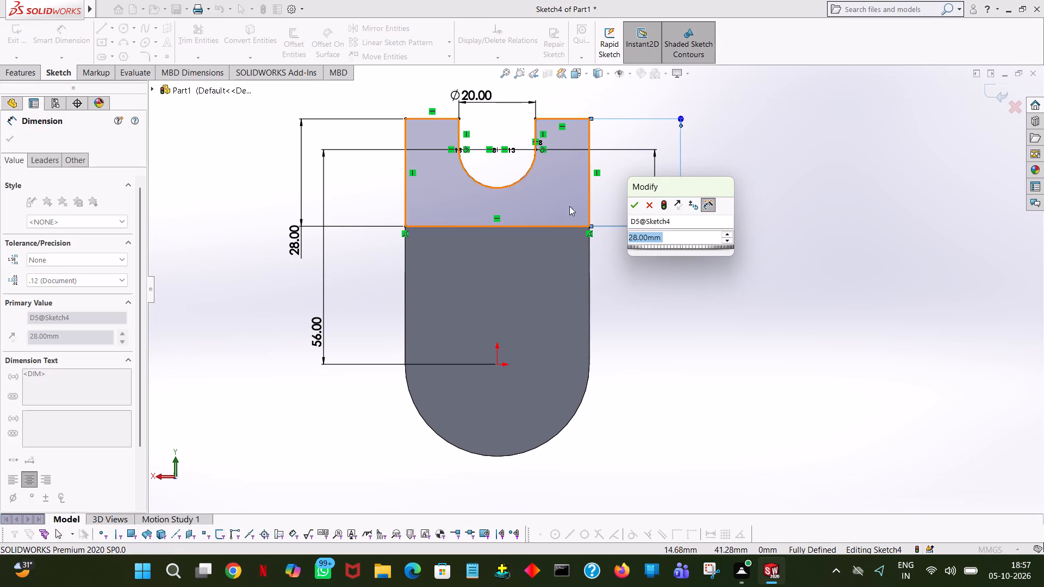
{"action": "left_click", "coordinate": [629, 211]}
{"action": "left_click", "coordinate": [838, 176]}
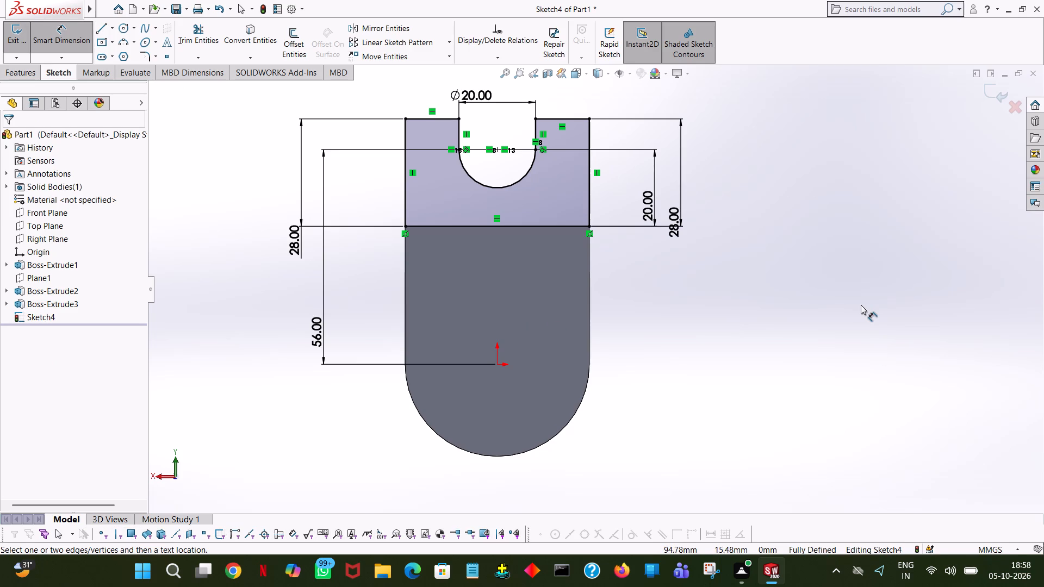
Extrude the notched upper boss profile 20 mm in the reversed direction, over the block, merged with the body.
{"action": "left_click", "coordinate": [19, 71]}
{"action": "left_click", "coordinate": [34, 44]}
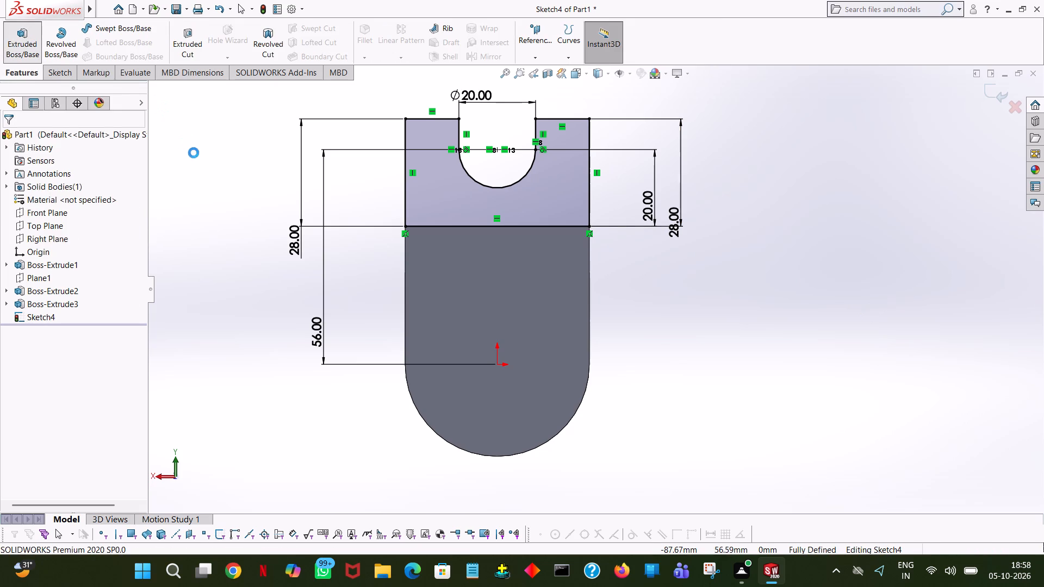
{"action": "middle_click_drag", "start_coordinate": [203, 165], "coordinate": [337, 190]}
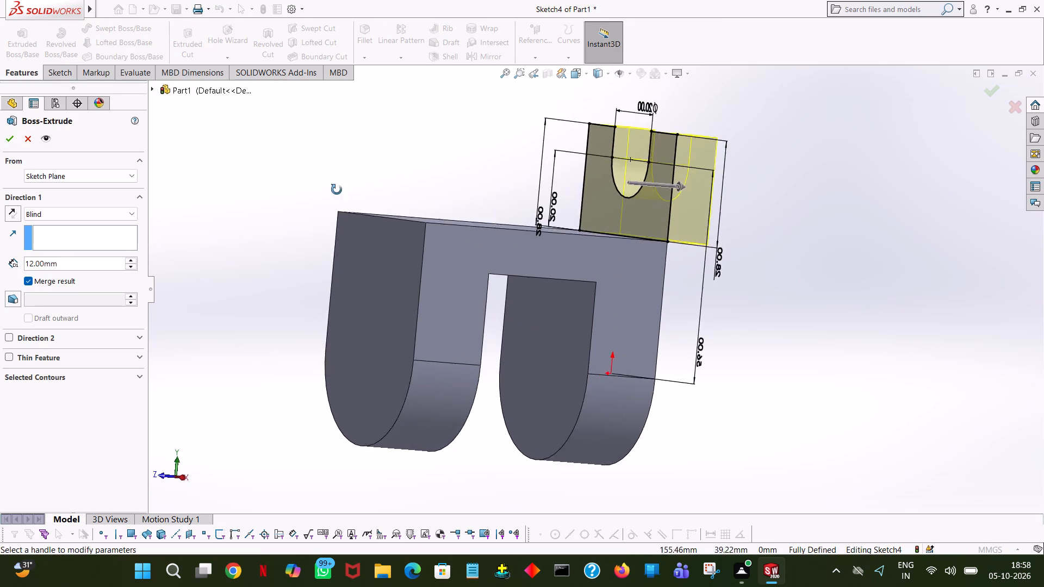
{"action": "middle_click_drag", "start_coordinate": [337, 190], "coordinate": [297, 198]}
{"action": "left_click", "coordinate": [12, 207]}
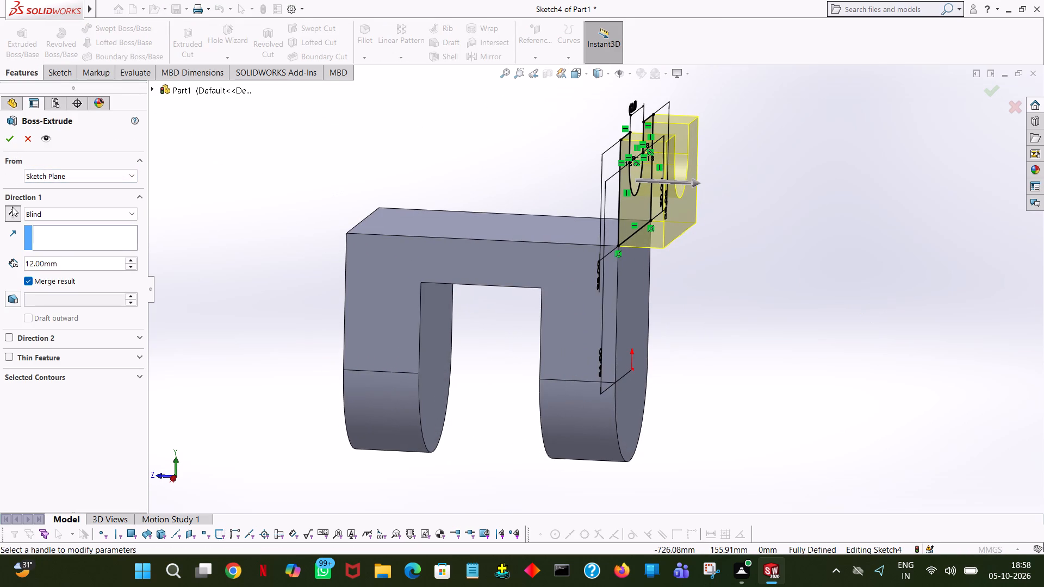
{"action": "double_click", "coordinate": [91, 261]}
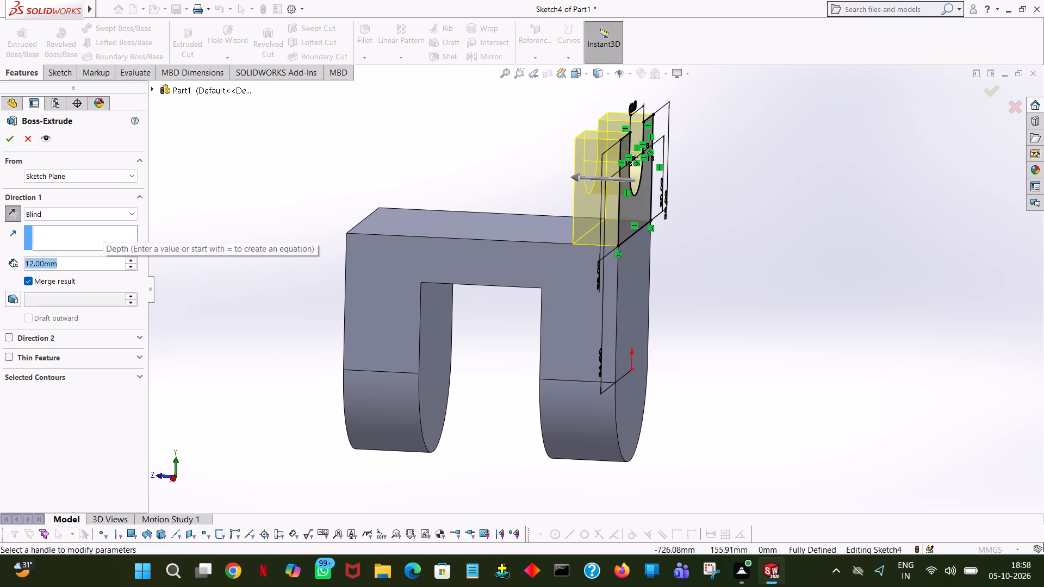
{"action": "type", "text": "20"}
{"action": "left_click", "coordinate": [441, 114]}
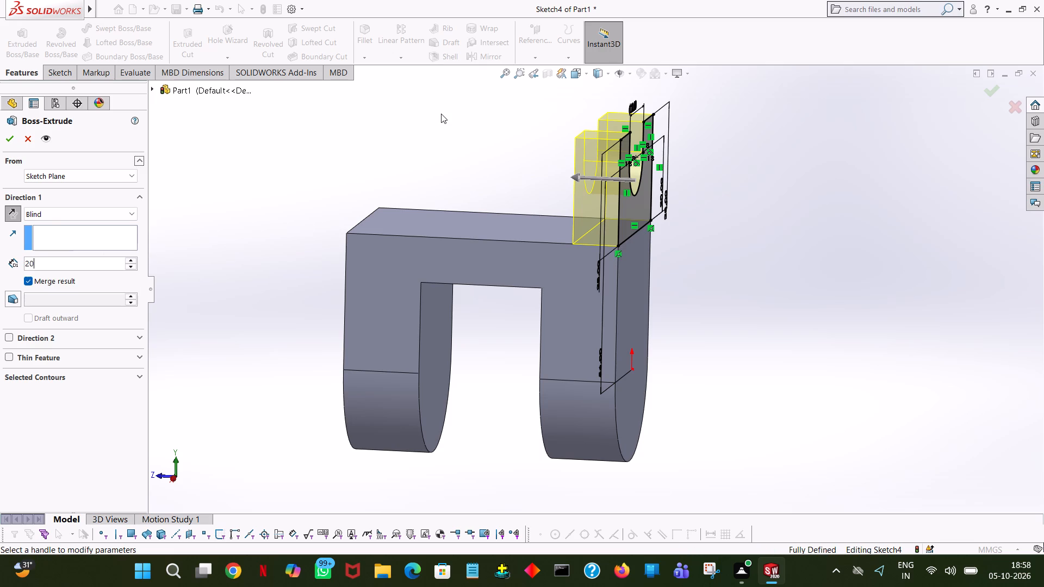
{"action": "left_click", "coordinate": [11, 141]}
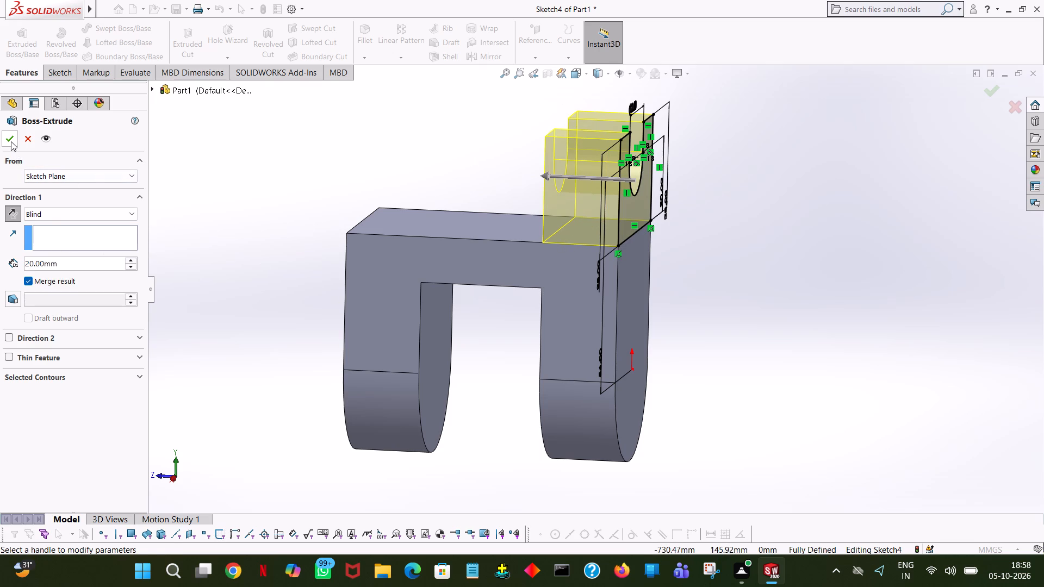
{"action": "left_click", "coordinate": [408, 136]}
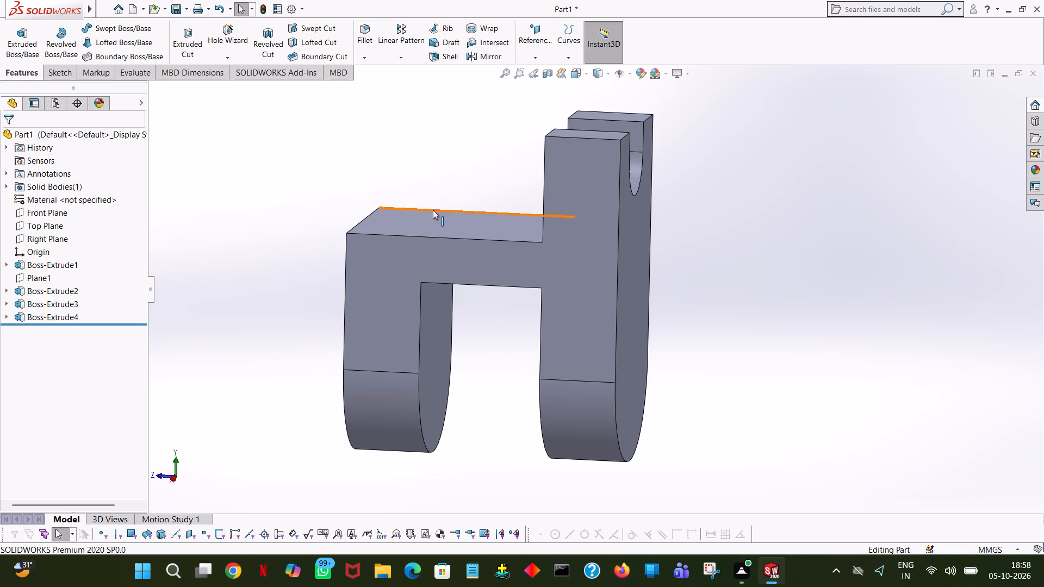
Sketch a circle of 11 mm radius centred on the origin on the outer face of the lug opposite the notched boss.
{"action": "middle_click_drag", "start_coordinate": [727, 232], "coordinate": [820, 221]}
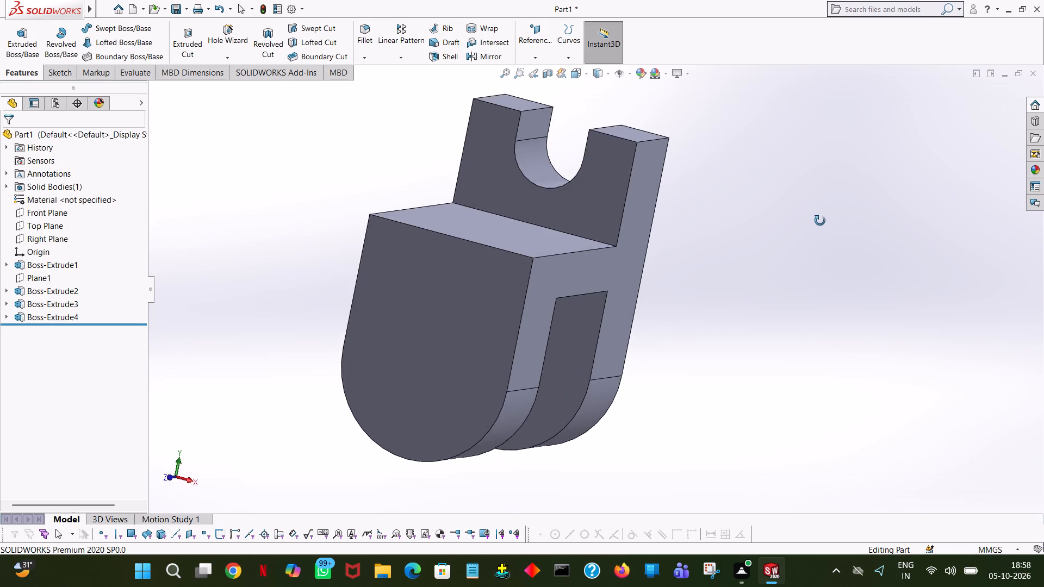
{"action": "middle_click_drag", "start_coordinate": [820, 221], "coordinate": [822, 195]}
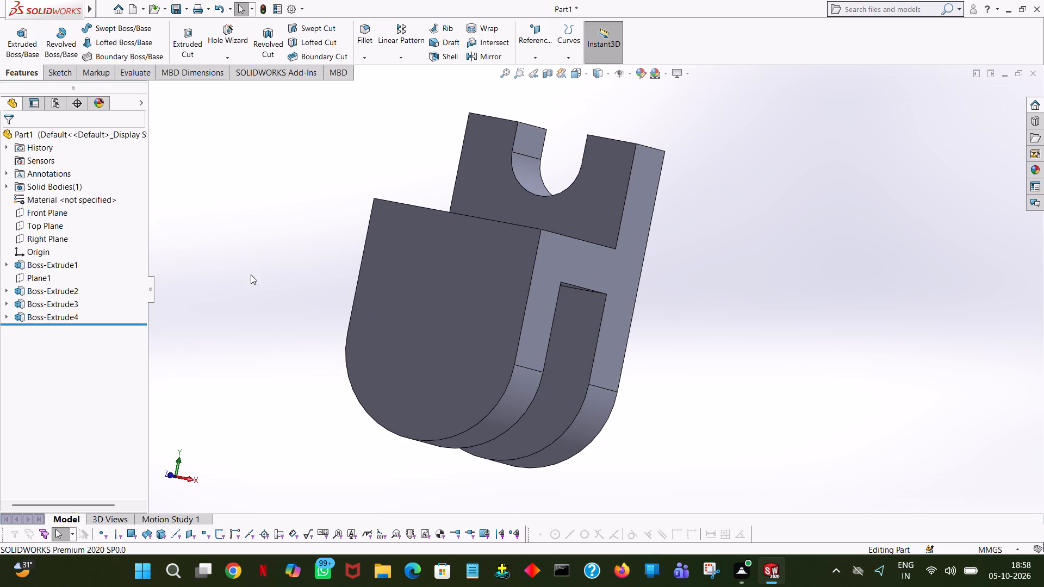
{"action": "left_click", "coordinate": [193, 47]}
{"action": "left_click", "coordinate": [444, 408]}
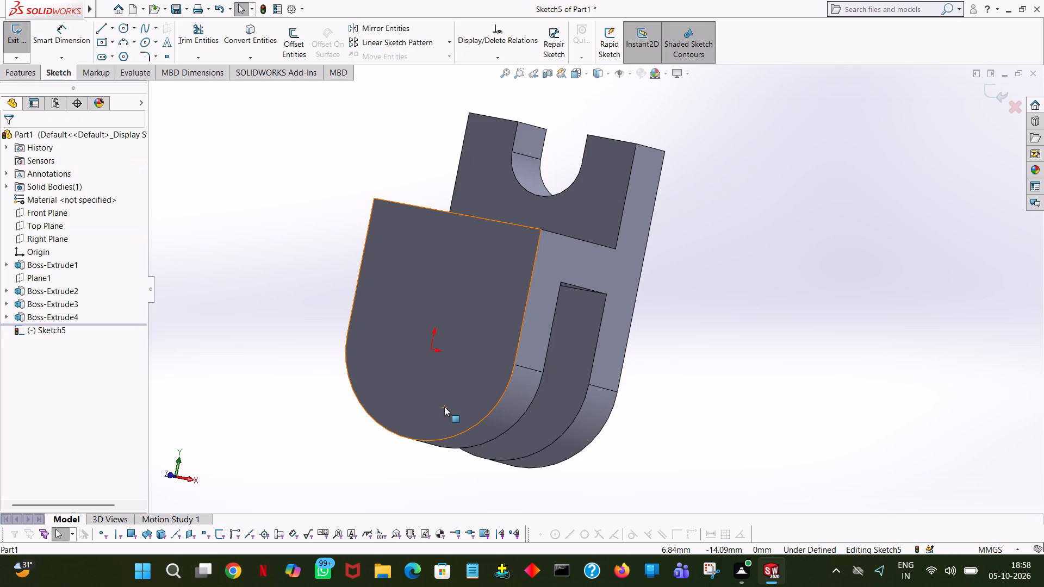
{"action": "key", "text": "space"}
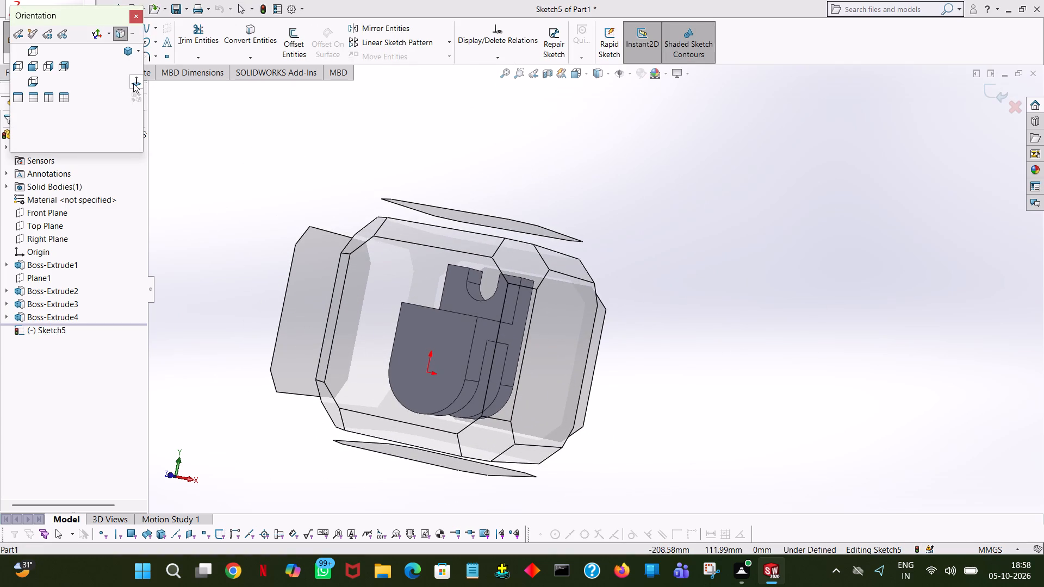
{"action": "left_click", "coordinate": [133, 83]}
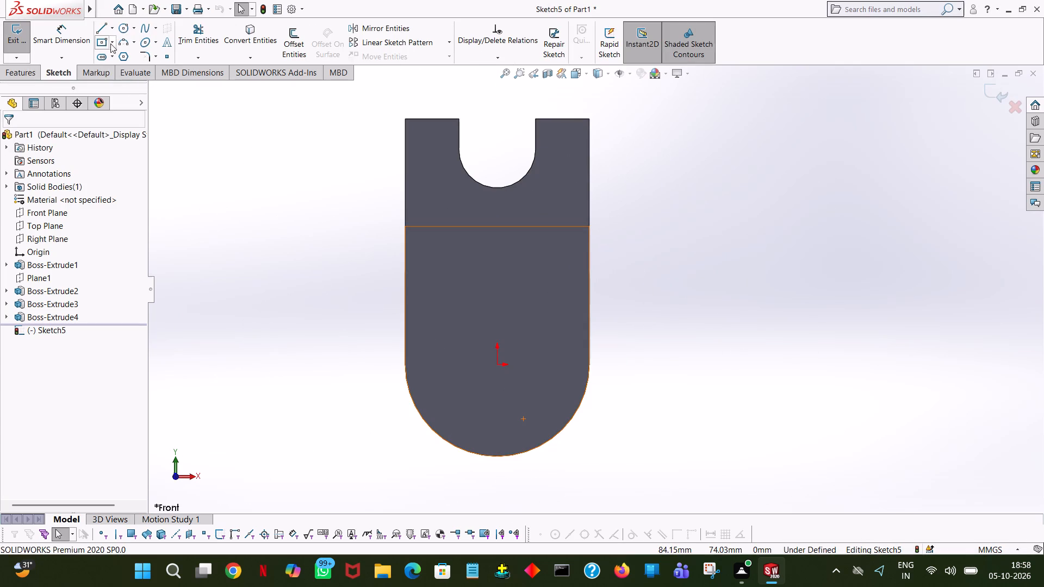
{"action": "left_click", "coordinate": [125, 26]}
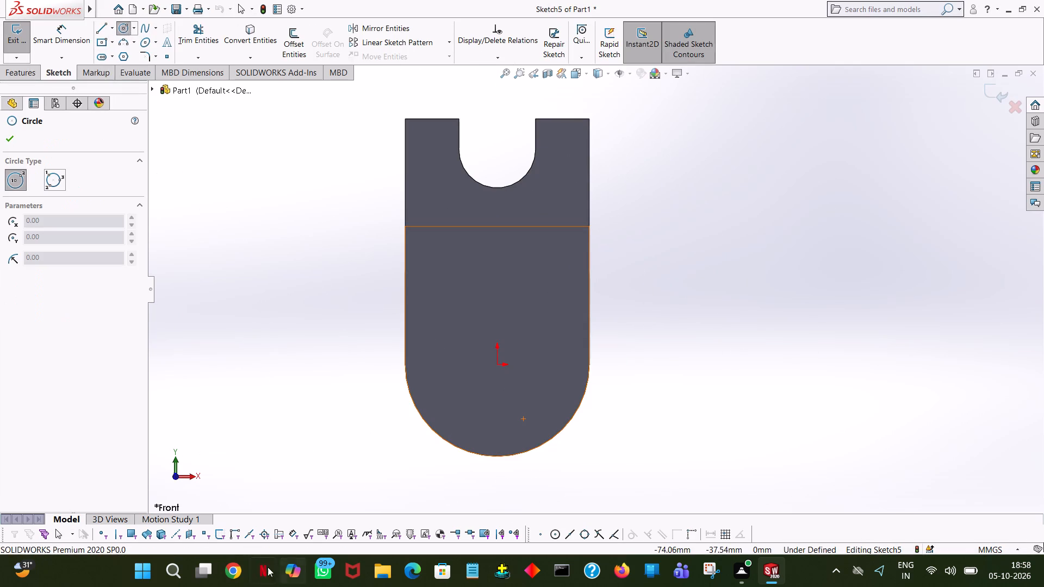
{"action": "left_click", "coordinate": [496, 366]}
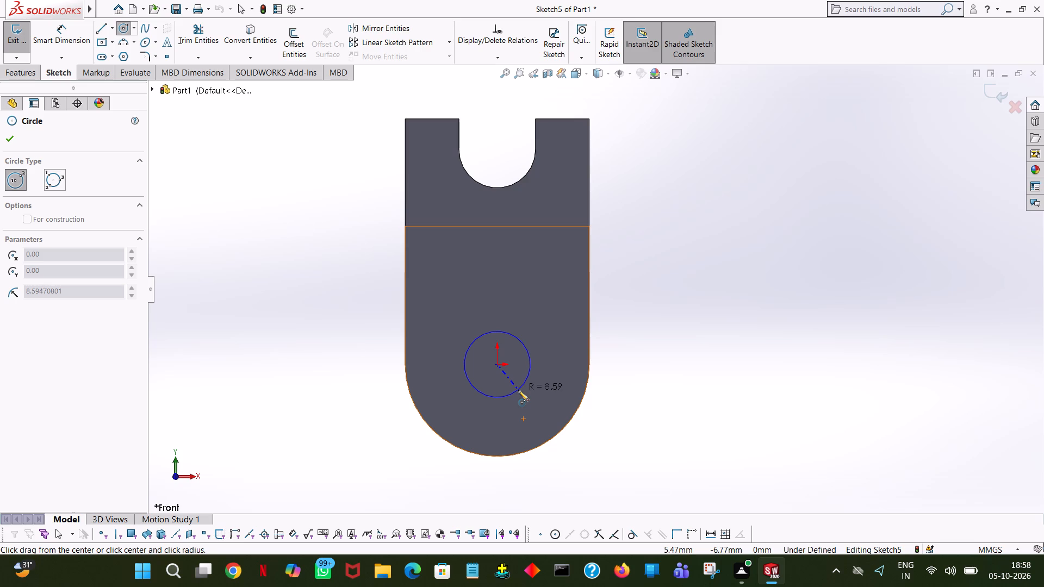
{"action": "left_click", "coordinate": [518, 390]}
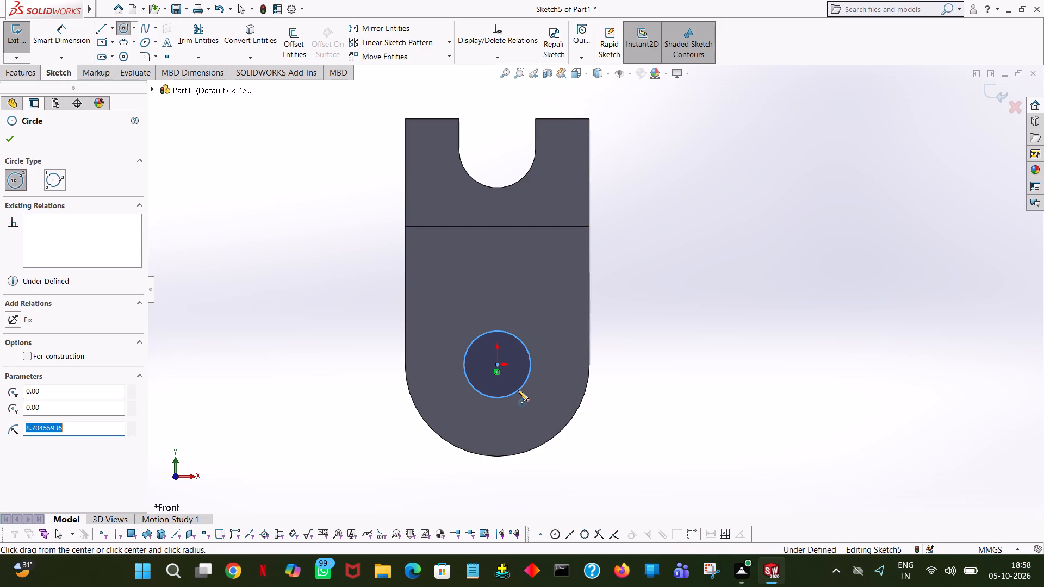
{"action": "type", "text": "11"}
{"action": "key", "text": "Return"}
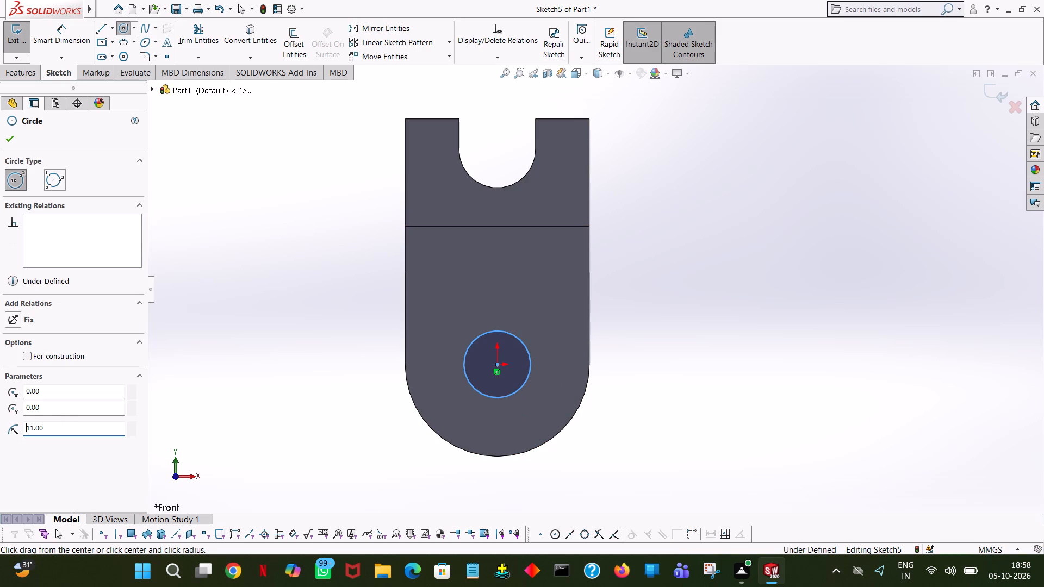
{"action": "right_click", "coordinate": [518, 390]}
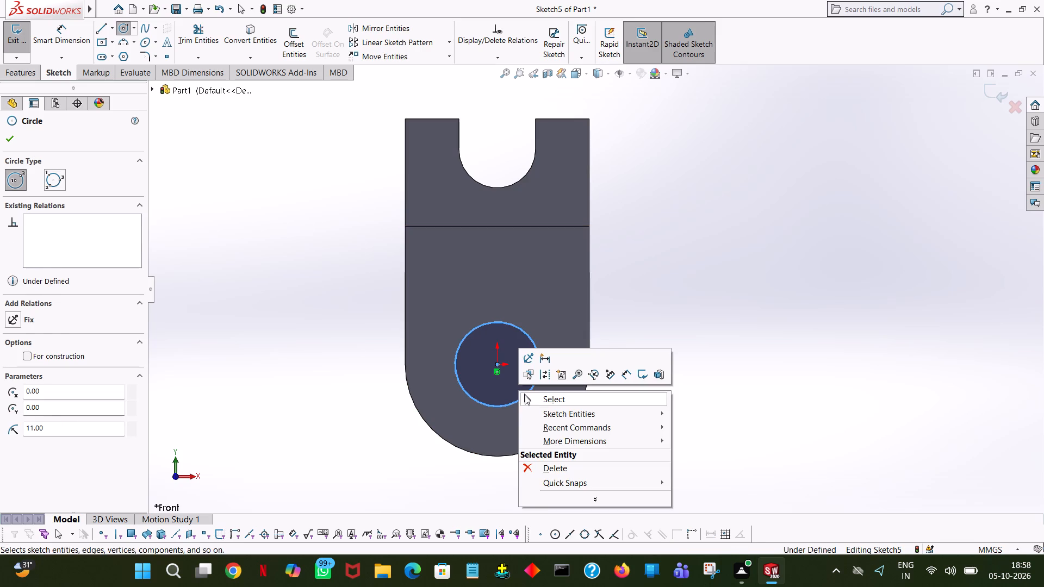
{"action": "left_click", "coordinate": [525, 395]}
Cut-extrude the circle blind to a depth of 99 mm through both lugs.
{"action": "left_click", "coordinate": [3, 68]}
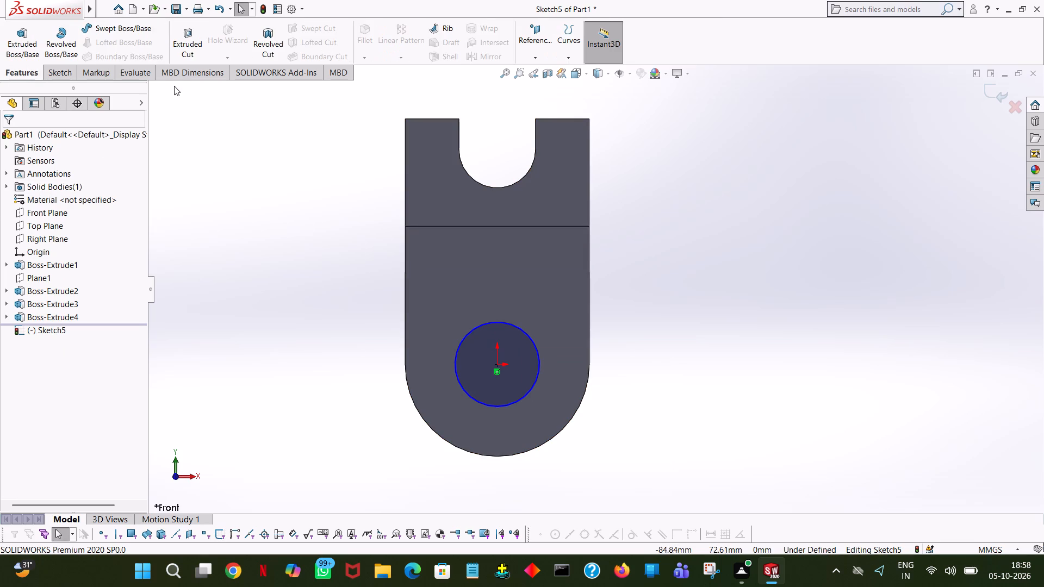
{"action": "left_click", "coordinate": [183, 56]}
{"action": "middle_click_drag", "start_coordinate": [562, 263], "coordinate": [423, 266]}
{"action": "left_click", "coordinate": [453, 366]}
{"action": "left_click_drag", "start_coordinate": [461, 366], "coordinate": [501, 374]}
{"action": "left_click", "coordinate": [674, 406]}
{"action": "left_click_drag", "start_coordinate": [516, 358], "coordinate": [718, 389]}
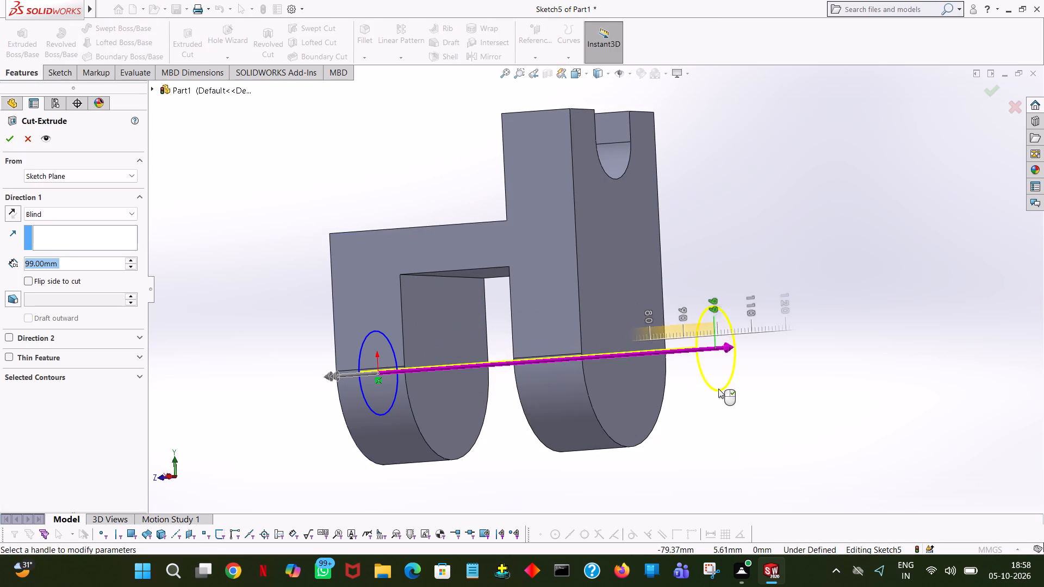
{"action": "left_click", "coordinate": [7, 141]}
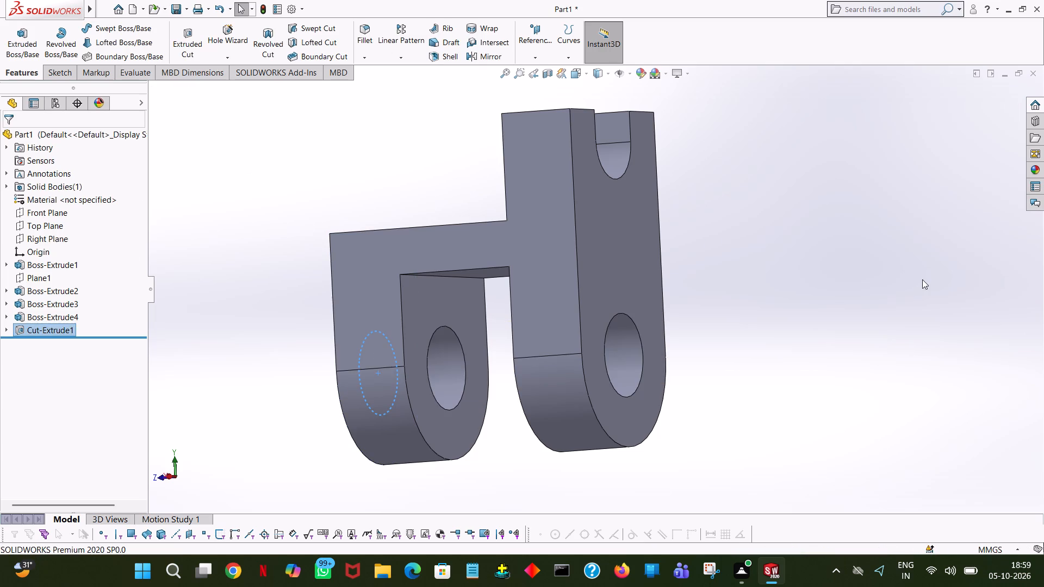
{"action": "left_click", "coordinate": [922, 280]}
Colour the two outer lug faces black, including the one that continues up around the notch.
{"action": "middle_click_drag", "start_coordinate": [739, 271], "coordinate": [880, 308]}
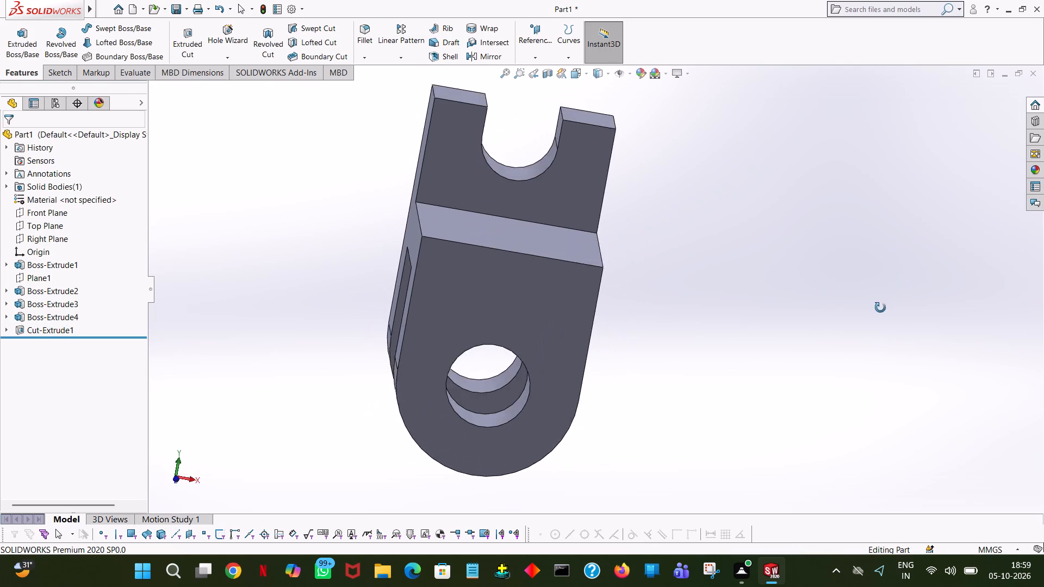
{"action": "middle_click_drag", "start_coordinate": [880, 308], "coordinate": [770, 364]}
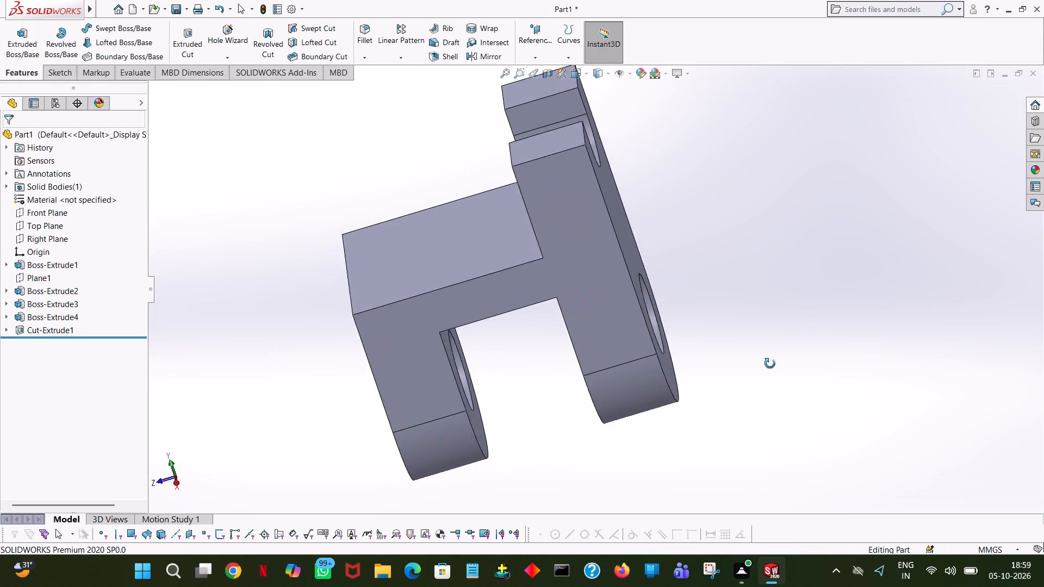
{"action": "middle_click_drag", "start_coordinate": [770, 364], "coordinate": [762, 429]}
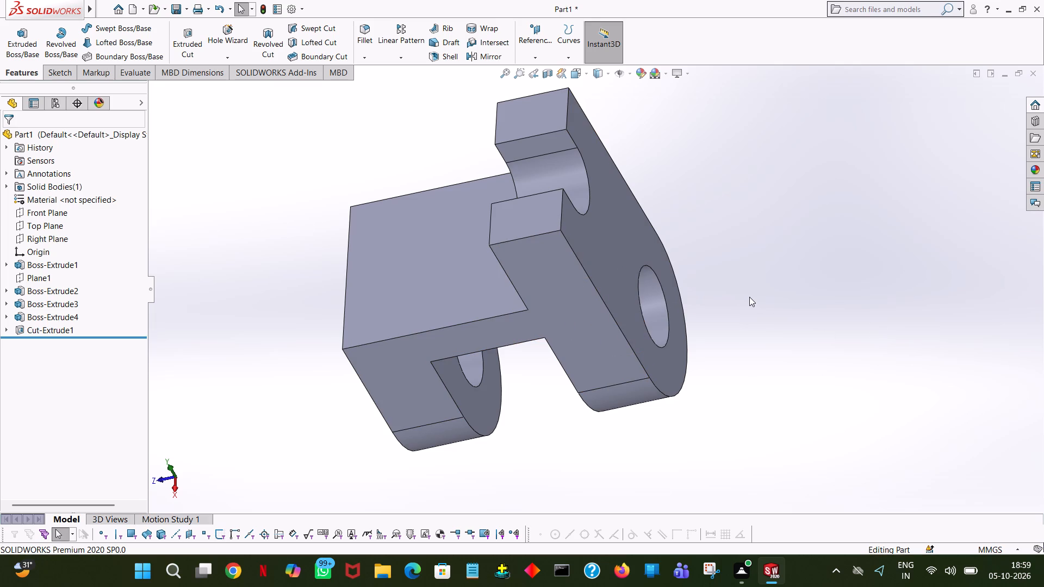
{"action": "middle_click_drag", "start_coordinate": [721, 345], "coordinate": [525, 422]}
{"action": "middle_click_drag", "start_coordinate": [498, 495], "coordinate": [498, 503]}
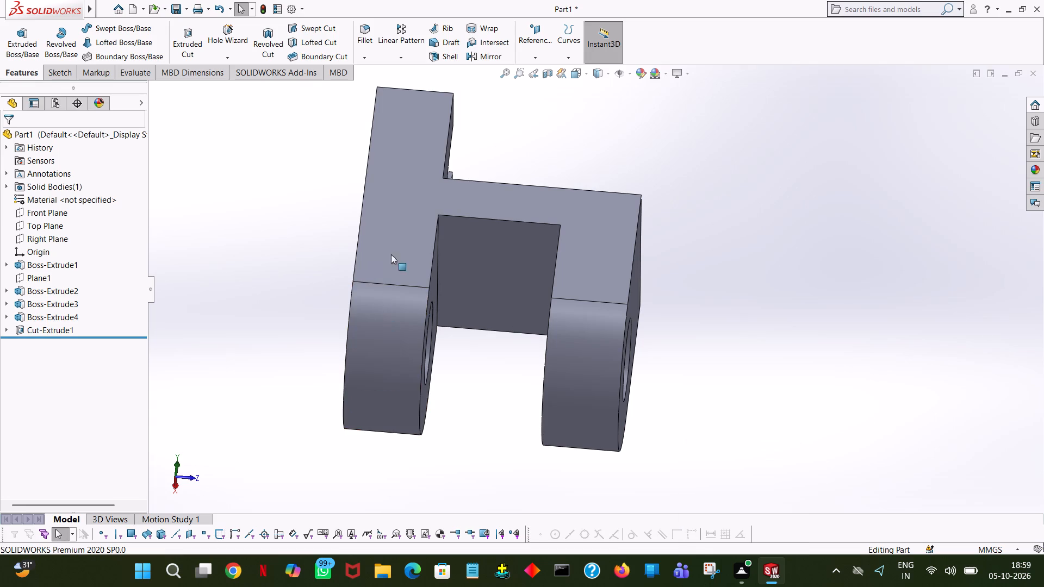
{"action": "middle_click_drag", "start_coordinate": [482, 271], "coordinate": [588, 451]}
{"action": "left_click", "coordinate": [529, 341]}
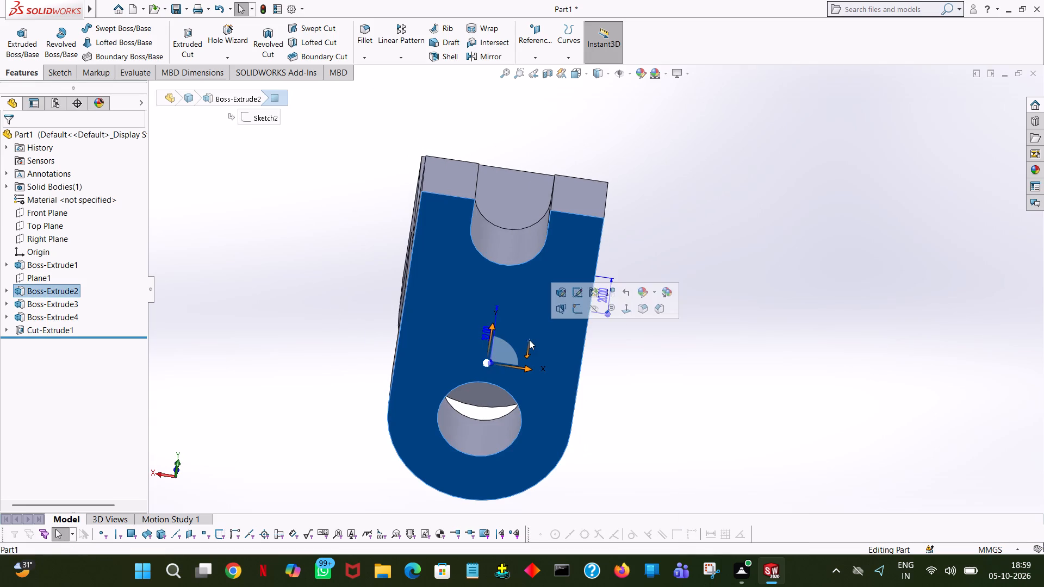
{"action": "left_click", "coordinate": [641, 292]}
{"action": "left_click", "coordinate": [649, 321]}
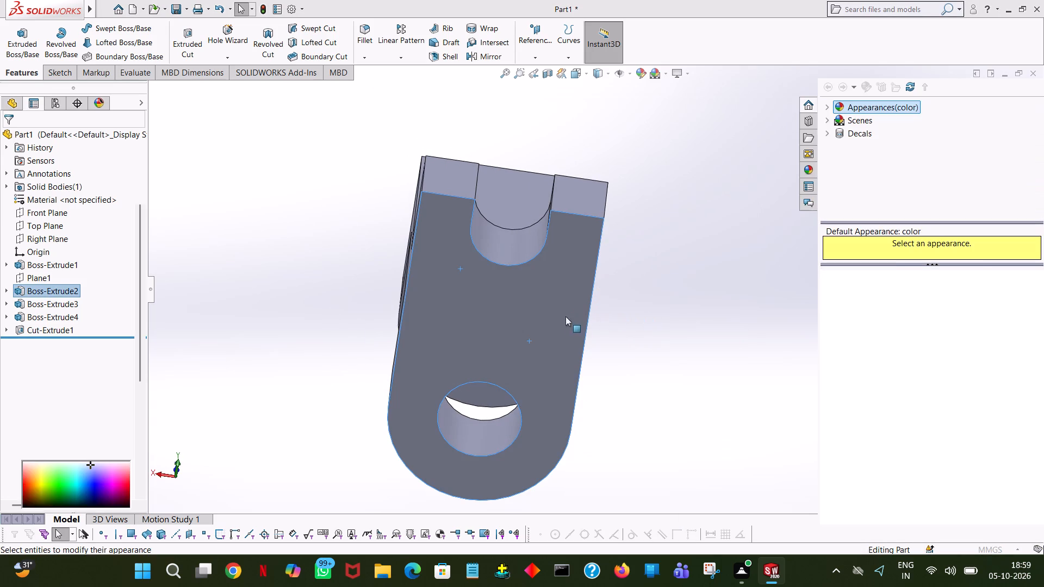
{"action": "left_click", "coordinate": [98, 424]}
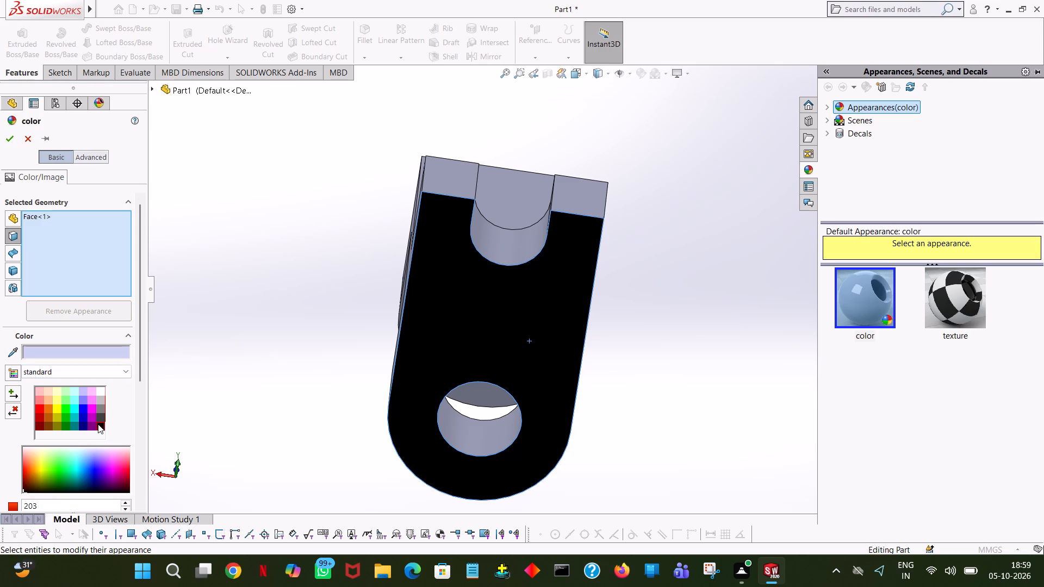
{"action": "middle_click_drag", "start_coordinate": [617, 394], "coordinate": [470, 424]}
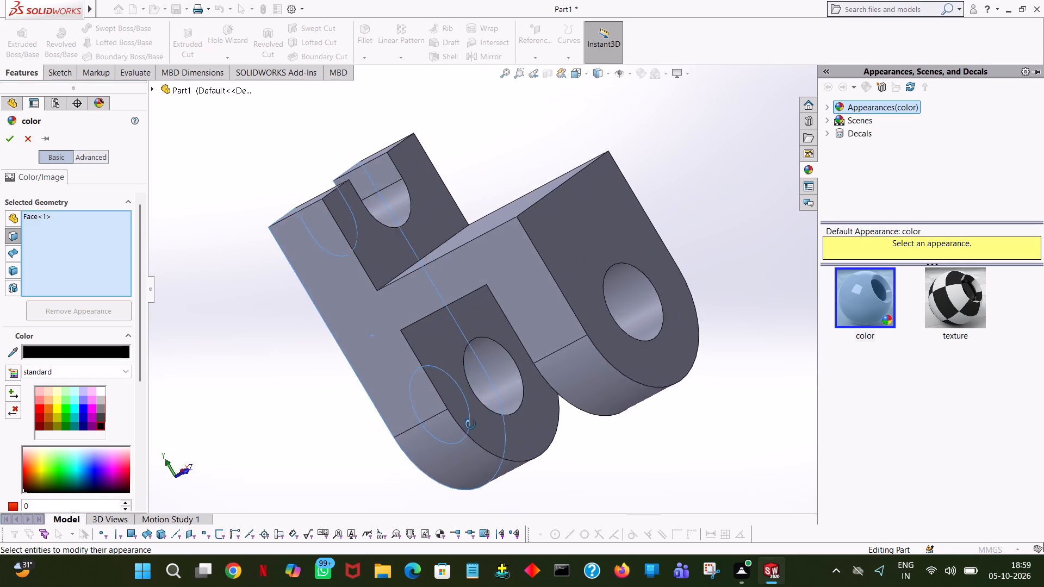
{"action": "middle_click_drag", "start_coordinate": [470, 424], "coordinate": [444, 457]}
{"action": "left_click", "coordinate": [512, 297]}
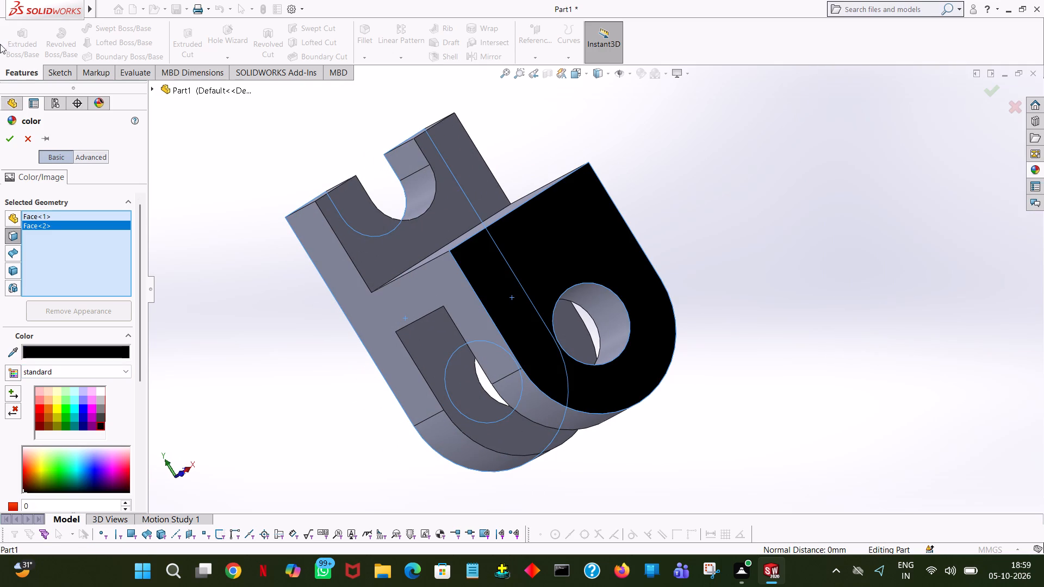
{"action": "left_click", "coordinate": [9, 135]}
{"action": "left_click", "coordinate": [686, 161]}
Colour the two inner lug faces that face each other across the gap light red.
{"action": "middle_click_drag", "start_coordinate": [705, 171], "coordinate": [706, 171]}
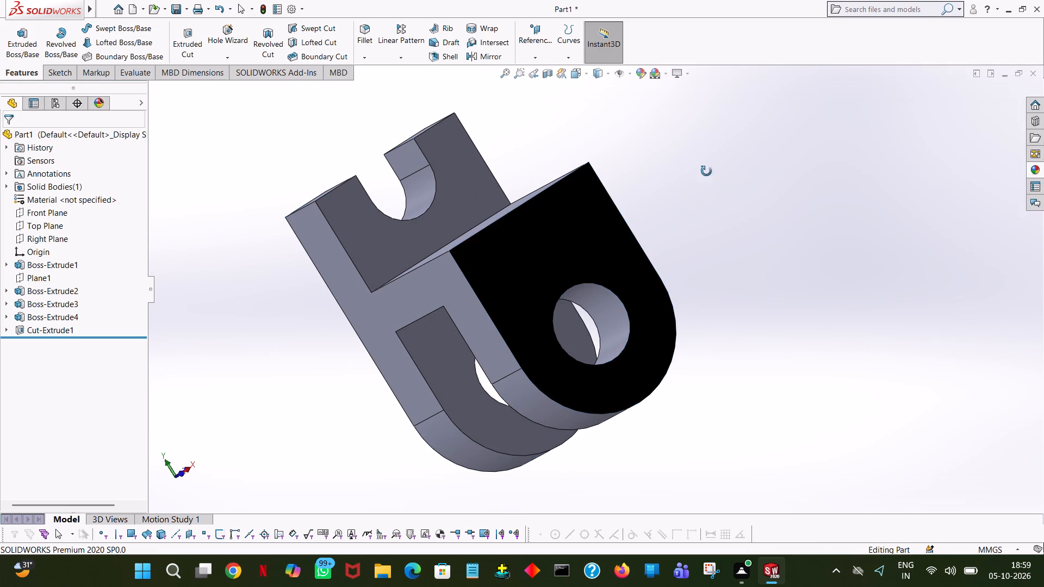
{"action": "middle_click_drag", "start_coordinate": [706, 171], "coordinate": [818, 99]}
{"action": "middle_click_drag", "start_coordinate": [574, 366], "coordinate": [520, 371]}
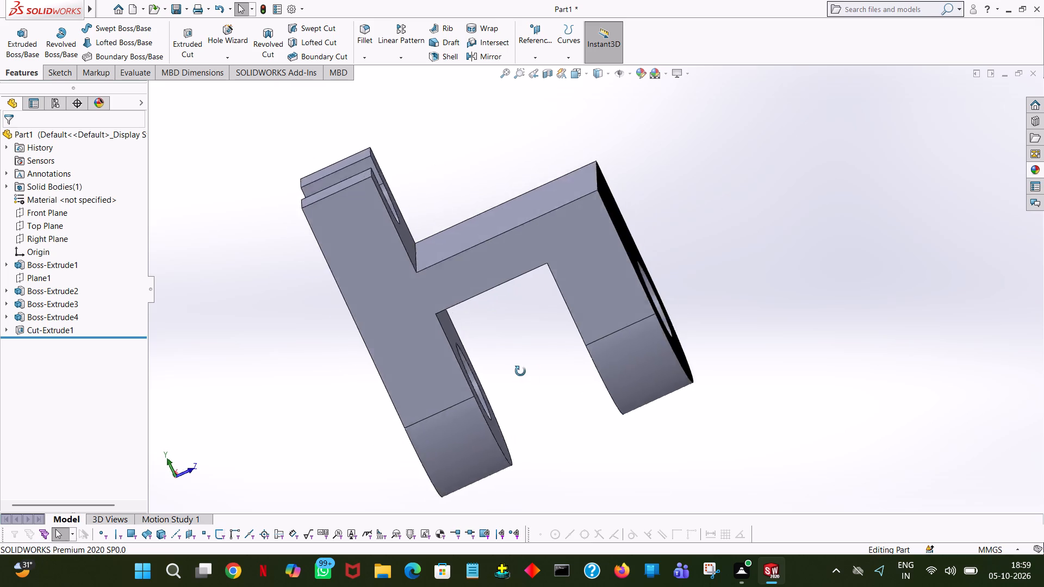
{"action": "middle_click_drag", "start_coordinate": [520, 371], "coordinate": [503, 372]}
{"action": "left_click", "coordinate": [459, 335]}
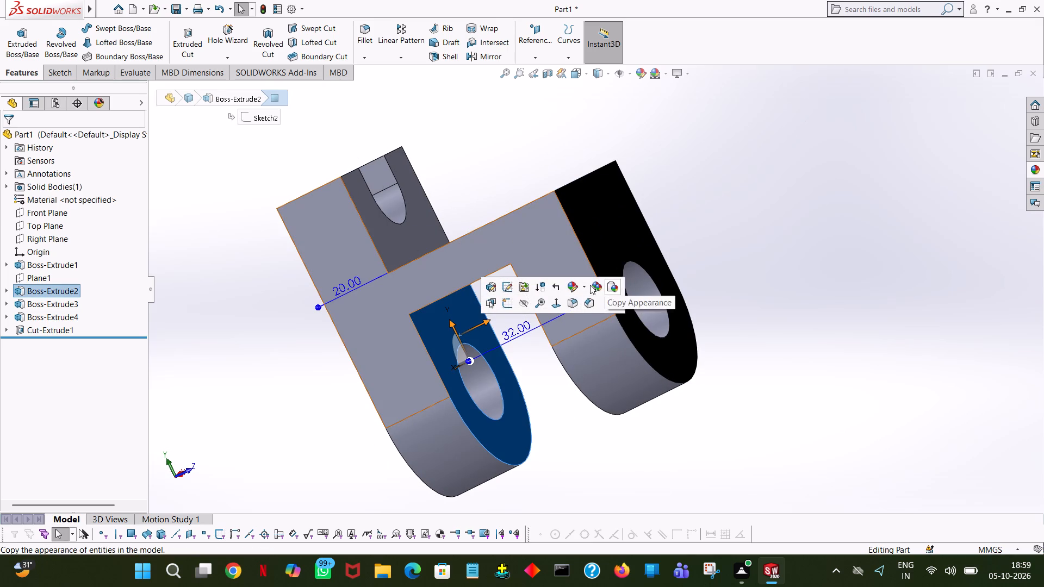
{"action": "left_click", "coordinate": [574, 286]}
{"action": "left_click", "coordinate": [601, 311]}
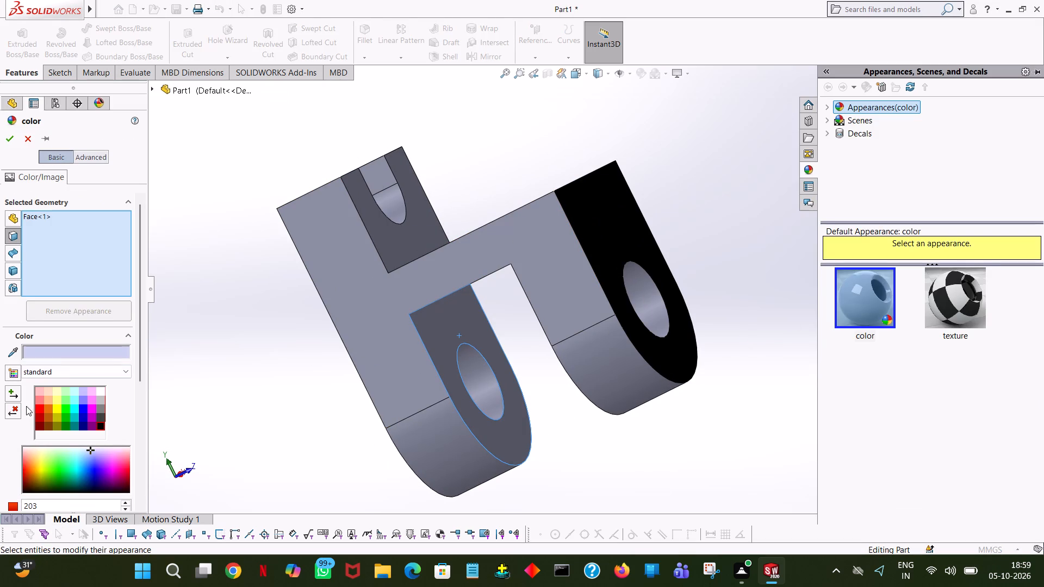
{"action": "left_click", "coordinate": [40, 397]}
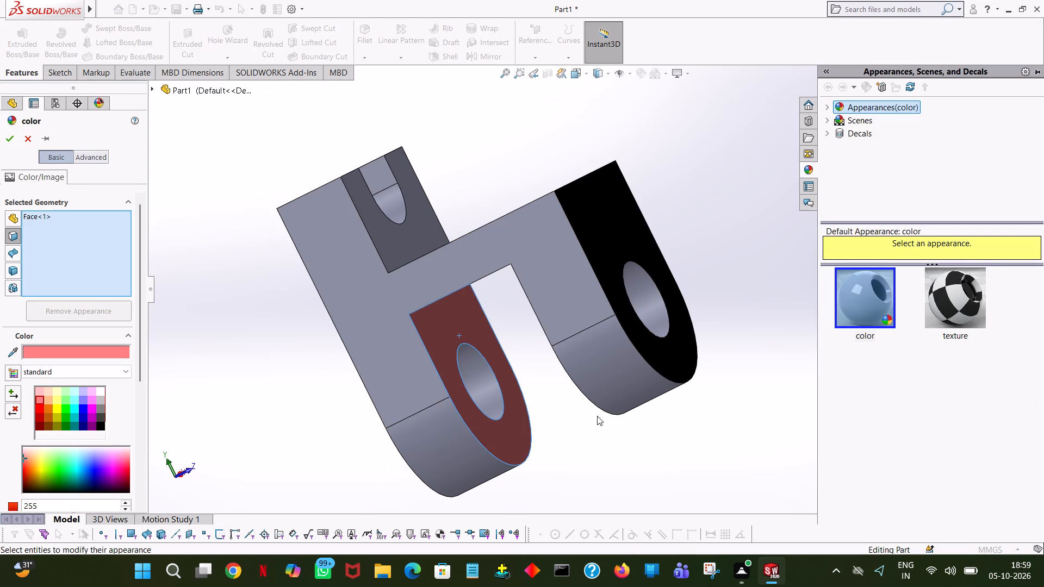
{"action": "middle_click_drag", "start_coordinate": [596, 415], "coordinate": [664, 367]}
{"action": "left_click", "coordinate": [577, 276]}
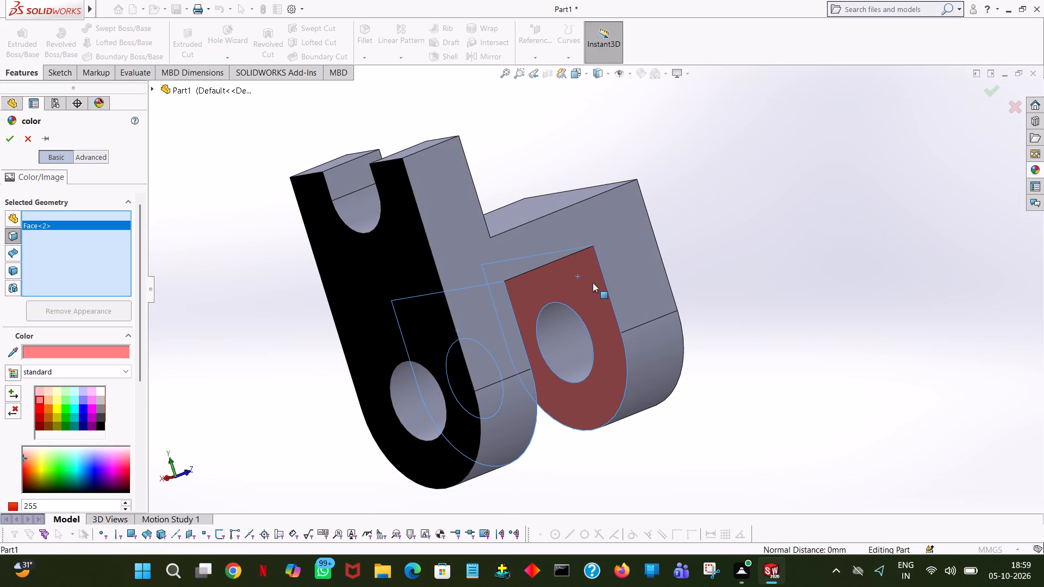
{"action": "left_click", "coordinate": [10, 138]}
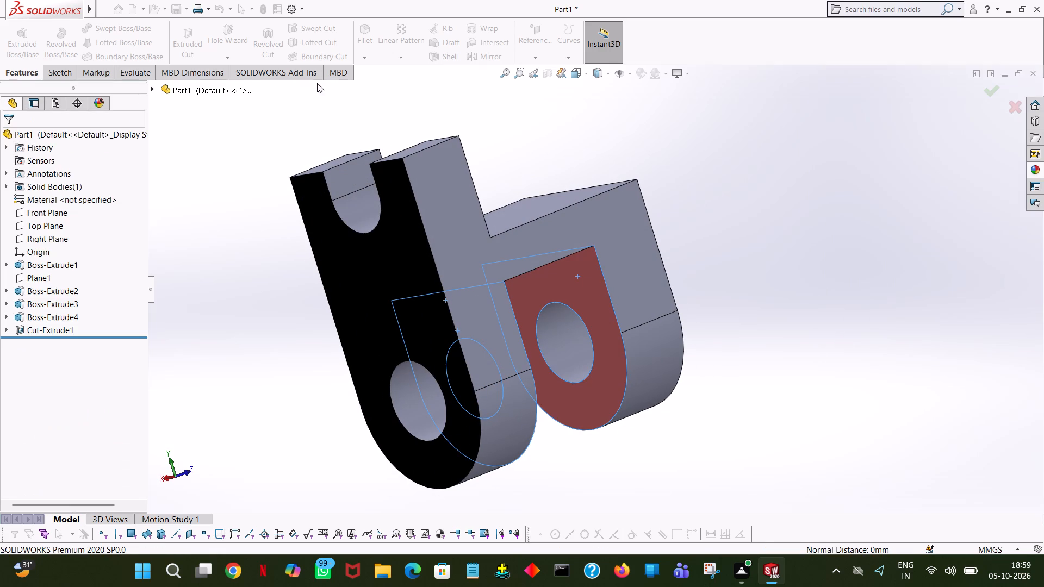
Colour the block's top face beside the notched boss and the face closing the gap between the lugs dark blue.
{"action": "middle_click_drag", "start_coordinate": [696, 220], "coordinate": [706, 335]}
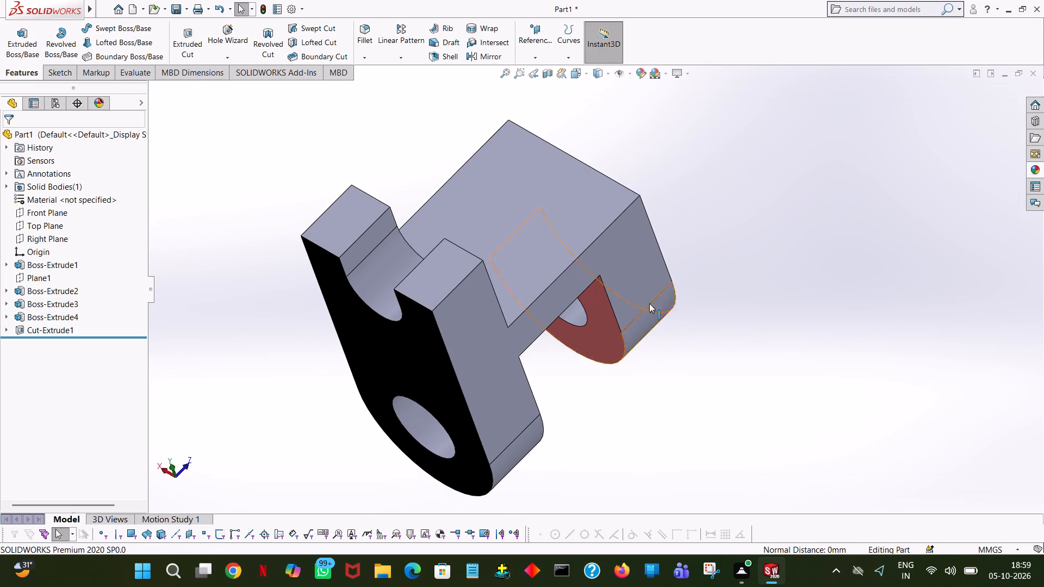
{"action": "left_click", "coordinate": [543, 220]}
{"action": "left_click", "coordinate": [658, 168]}
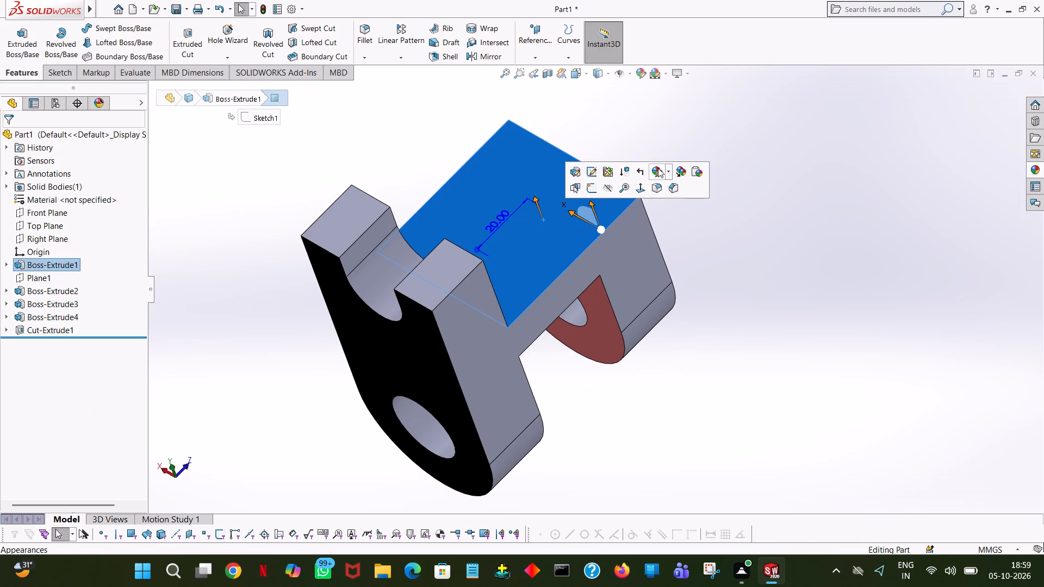
{"action": "left_click", "coordinate": [662, 195]}
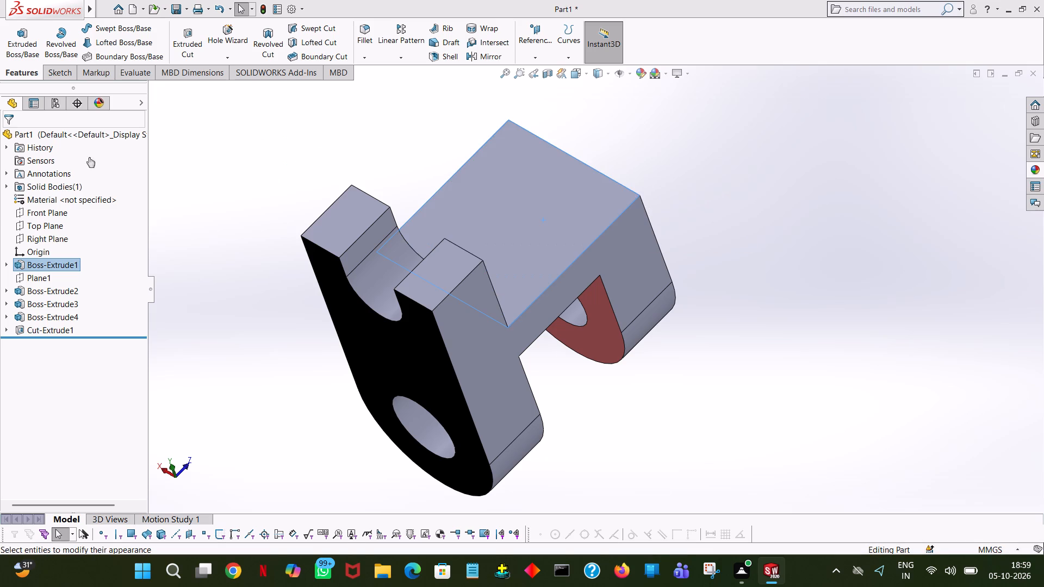
{"action": "left_click", "coordinate": [79, 425]}
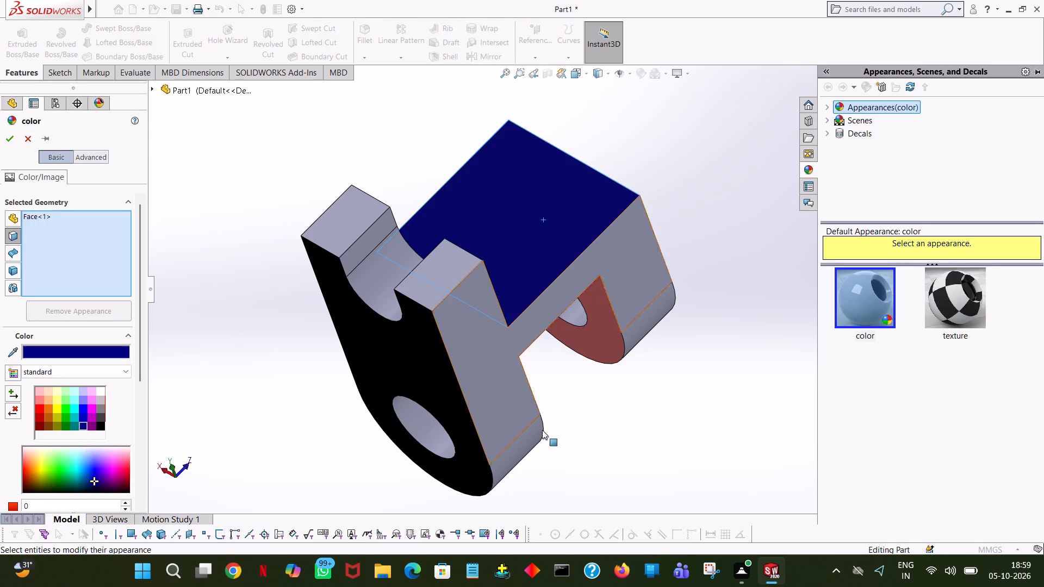
{"action": "middle_click_drag", "start_coordinate": [672, 440], "coordinate": [638, 384]}
{"action": "middle_click_drag", "start_coordinate": [641, 320], "coordinate": [610, 154]}
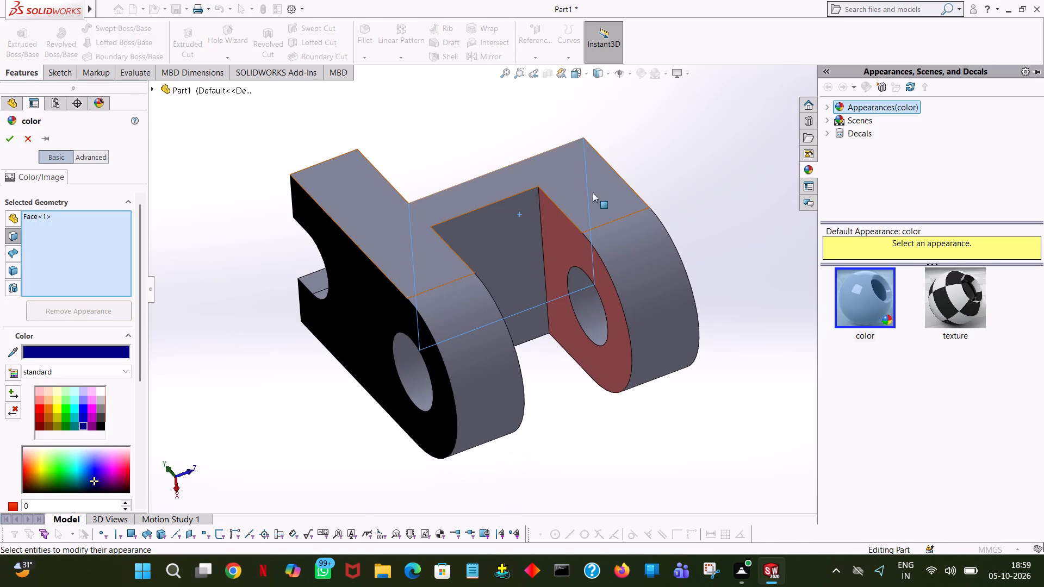
{"action": "left_click", "coordinate": [504, 238]}
{"action": "middle_click_drag", "start_coordinate": [488, 289], "coordinate": [552, 480]}
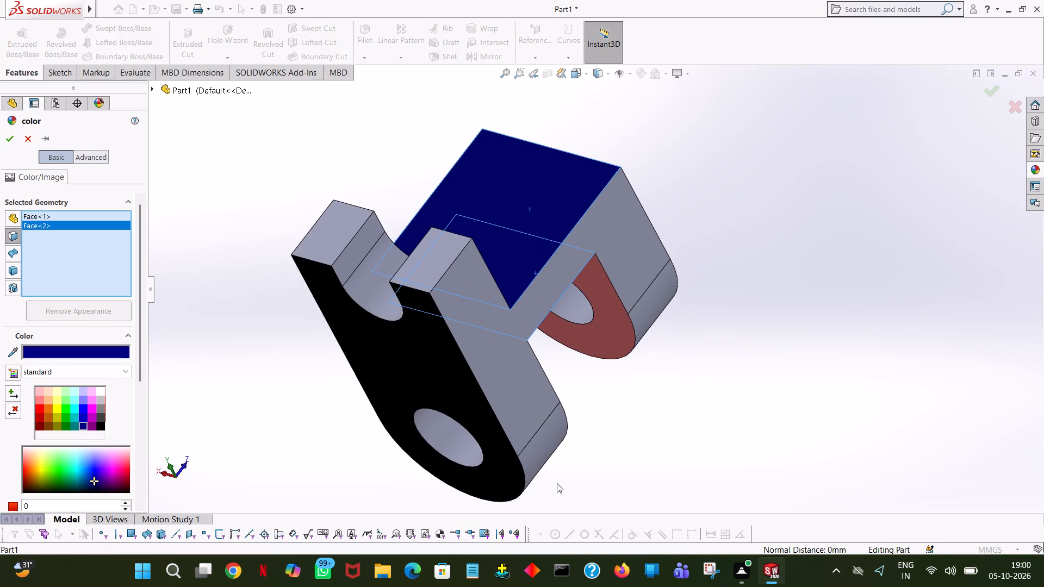
{"action": "left_click", "coordinate": [5, 139]}
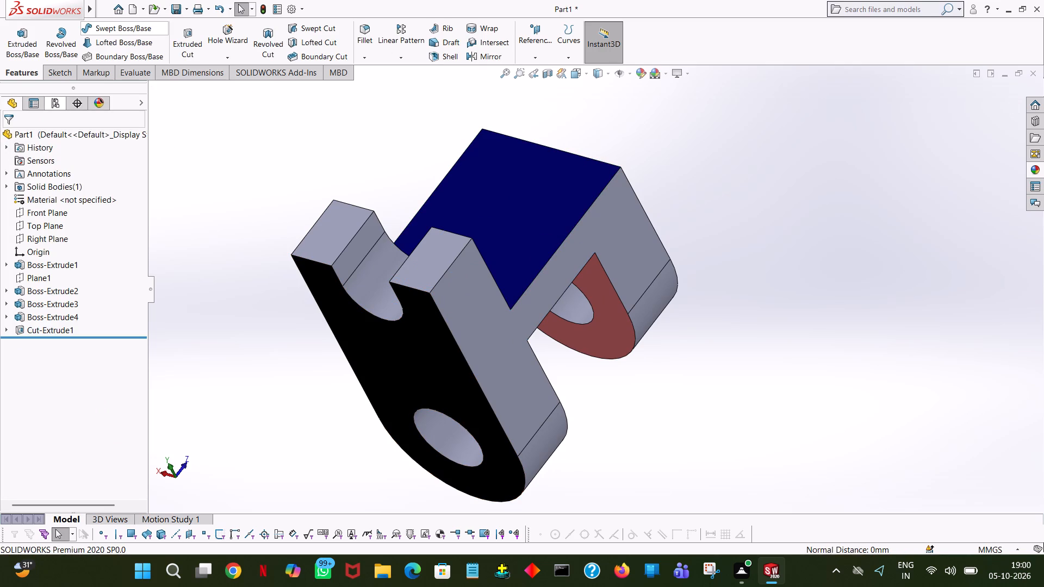
Colour the two opposite flat h-shaped side faces of the clevis magenta.
{"action": "left_click", "coordinate": [499, 354]}
{"action": "left_click", "coordinate": [614, 307]}
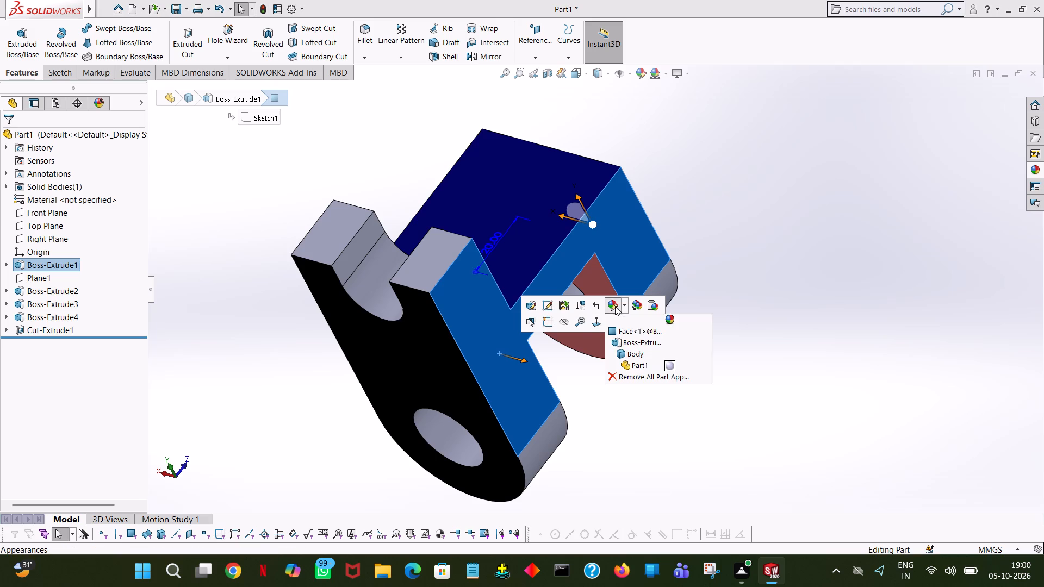
{"action": "left_click", "coordinate": [635, 329]}
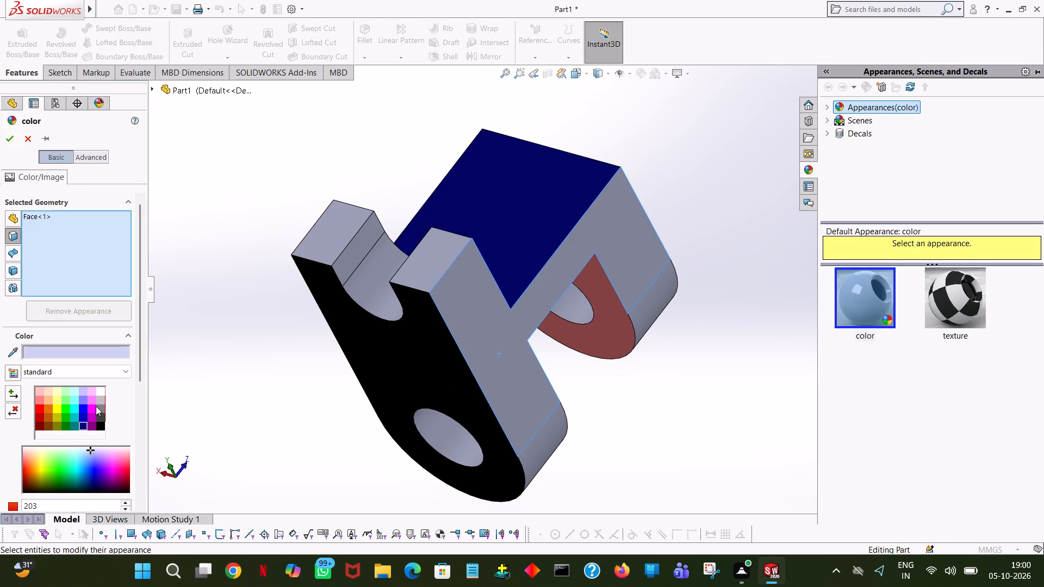
{"action": "left_click", "coordinate": [96, 406]}
{"action": "middle_click_drag", "start_coordinate": [587, 422], "coordinate": [282, 491]}
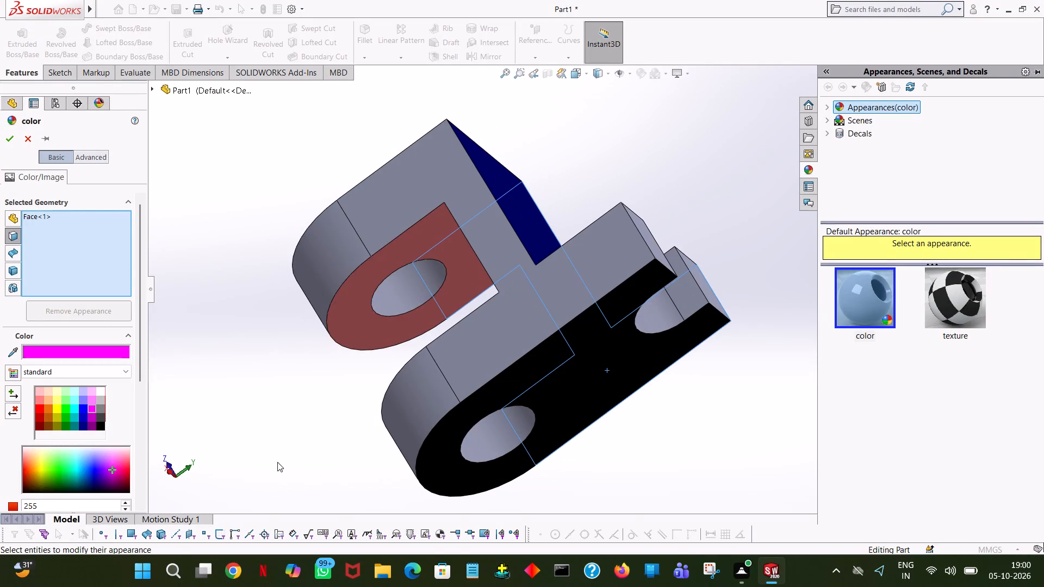
{"action": "left_click", "coordinate": [495, 245]}
{"action": "middle_click_drag", "start_coordinate": [428, 278], "coordinate": [442, 296]}
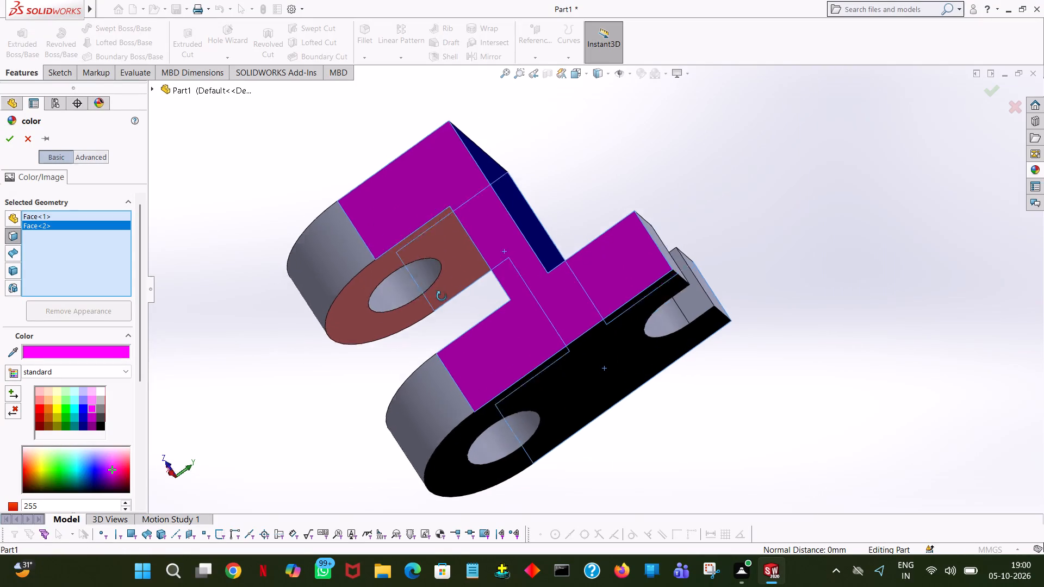
{"action": "middle_click_drag", "start_coordinate": [442, 296], "coordinate": [754, 226]}
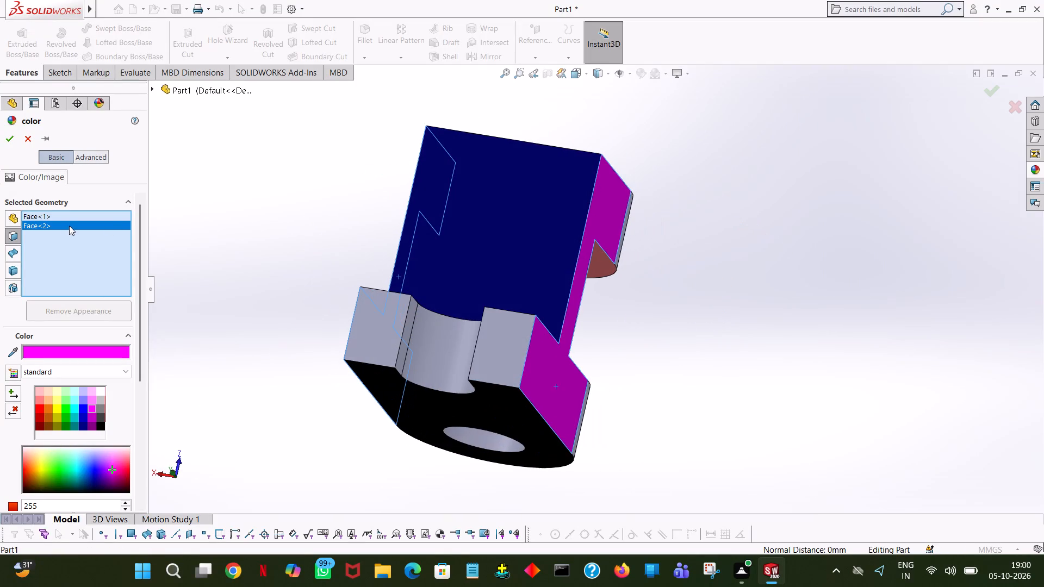
{"action": "left_click", "coordinate": [11, 139]}
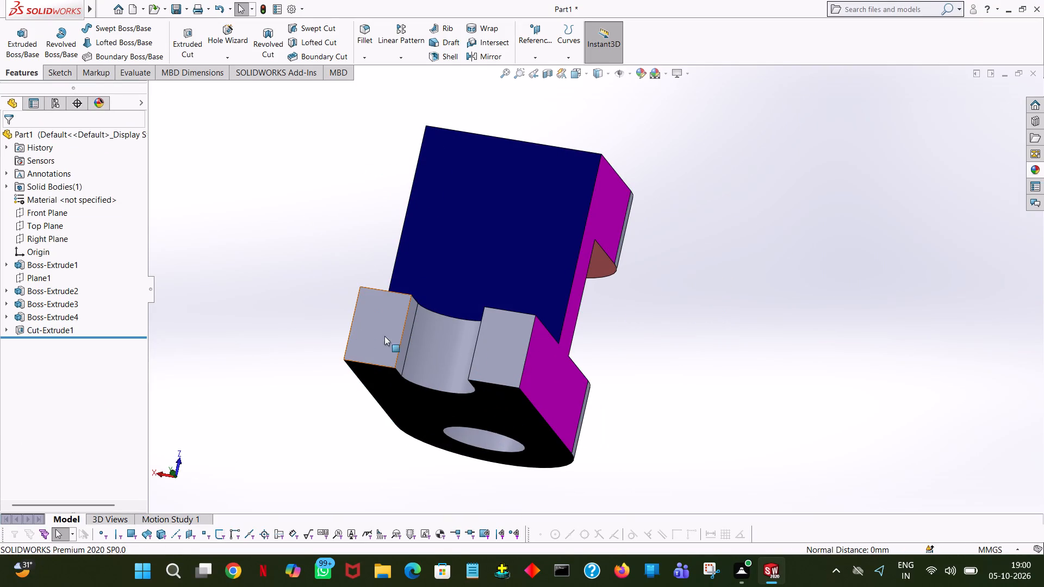
Colour the two end faces of the notched boss and the pin-hole walls in both lugs light yellow.
{"action": "left_click", "coordinate": [361, 333]}
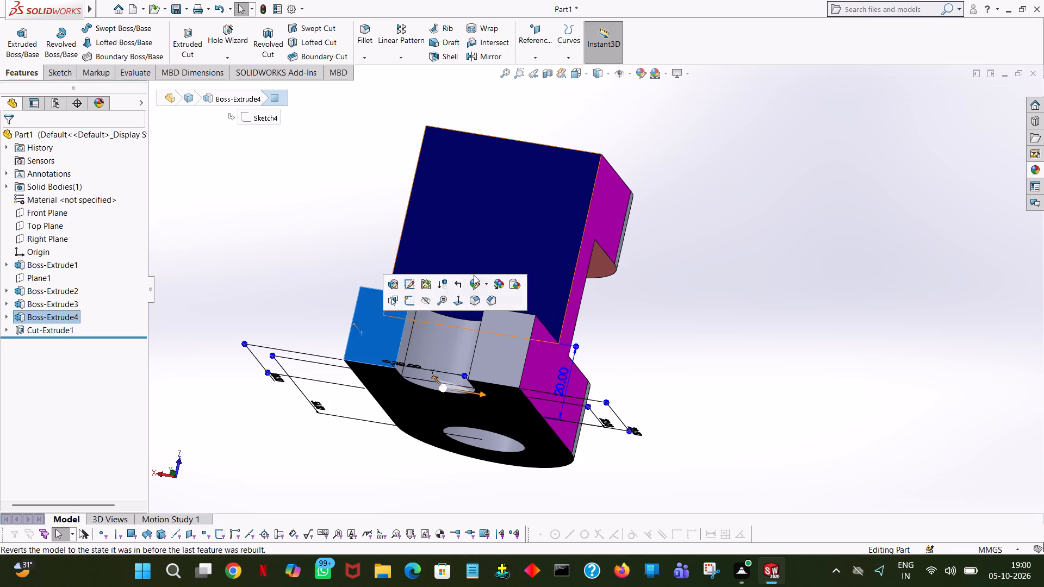
{"action": "left_click", "coordinate": [475, 282]}
{"action": "left_click", "coordinate": [499, 304]}
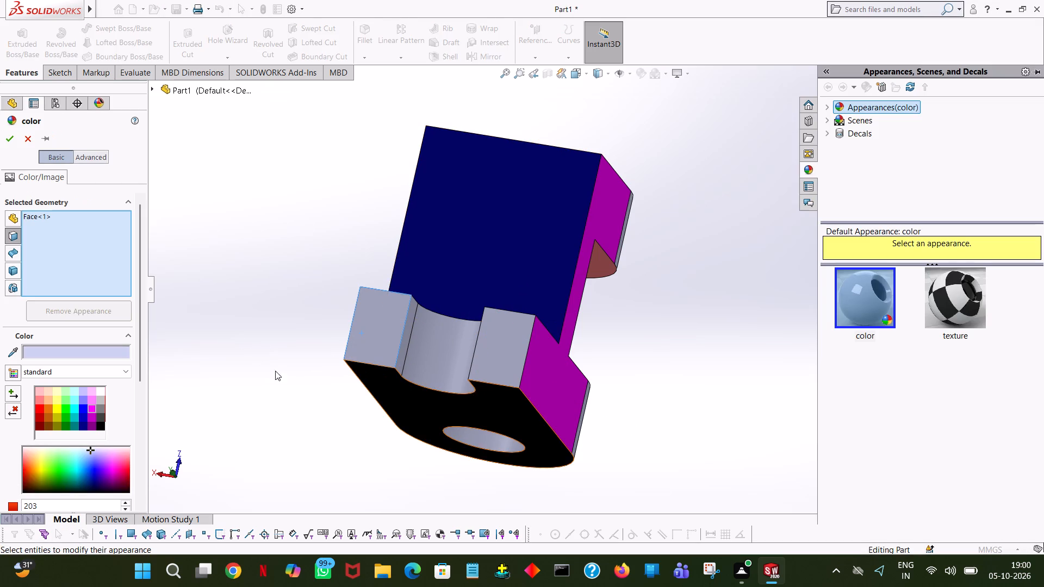
{"action": "left_click", "coordinate": [54, 400]}
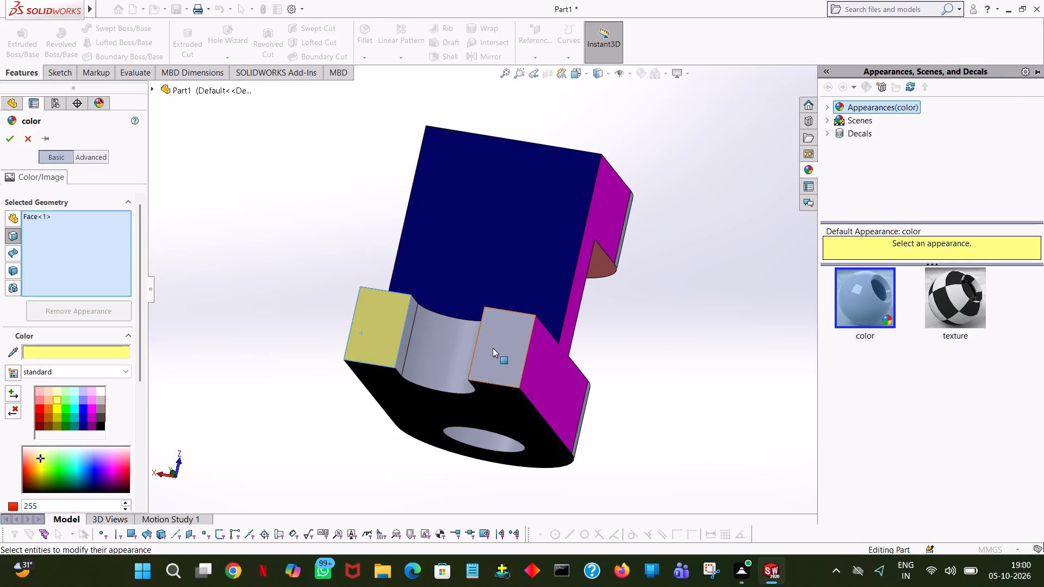
{"action": "left_click", "coordinate": [493, 348]}
{"action": "middle_click_drag", "start_coordinate": [589, 373], "coordinate": [385, 401]}
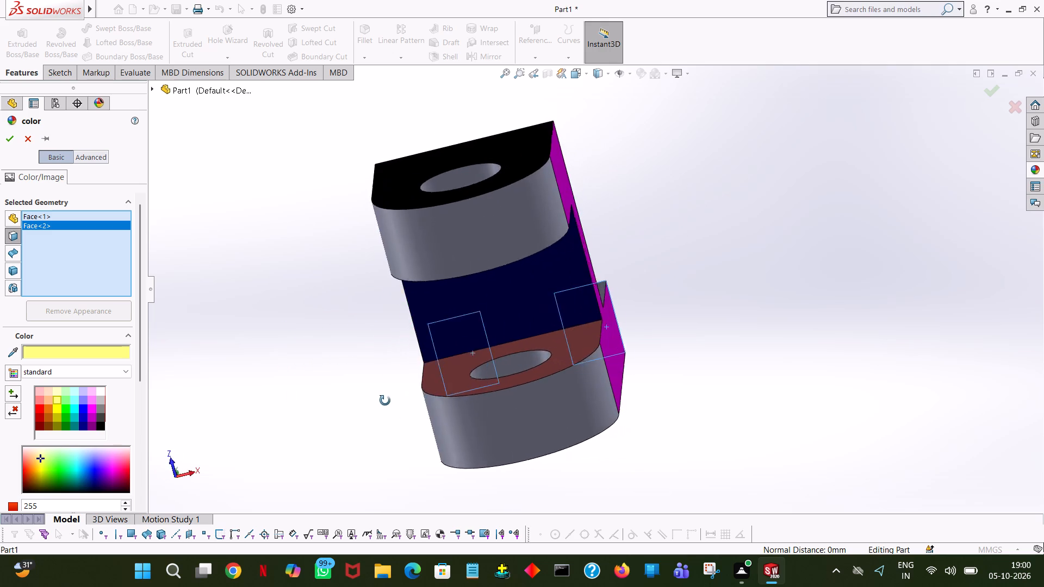
{"action": "middle_click_drag", "start_coordinate": [385, 401], "coordinate": [399, 484]}
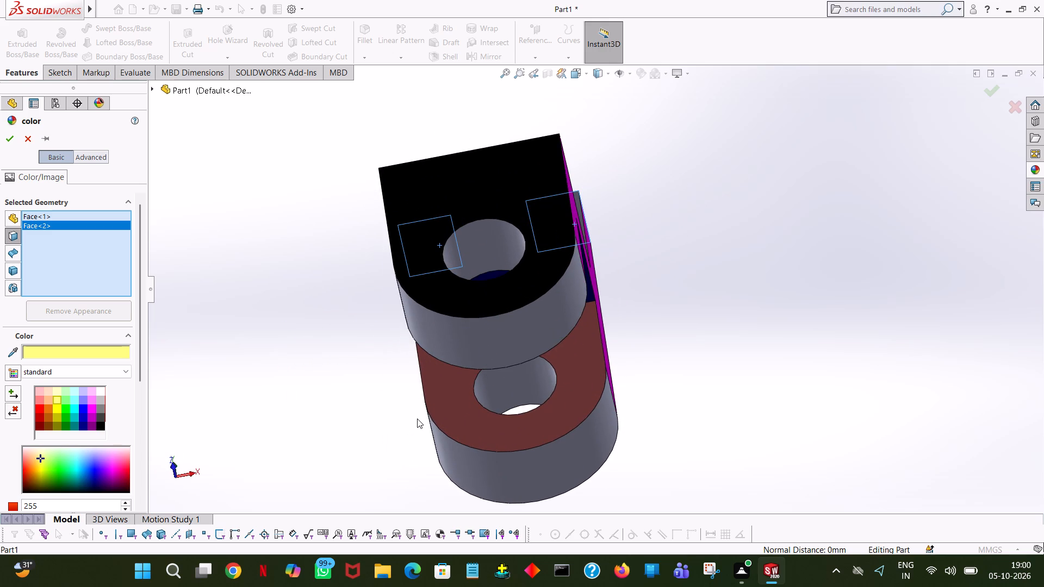
{"action": "left_click", "coordinate": [494, 240]}
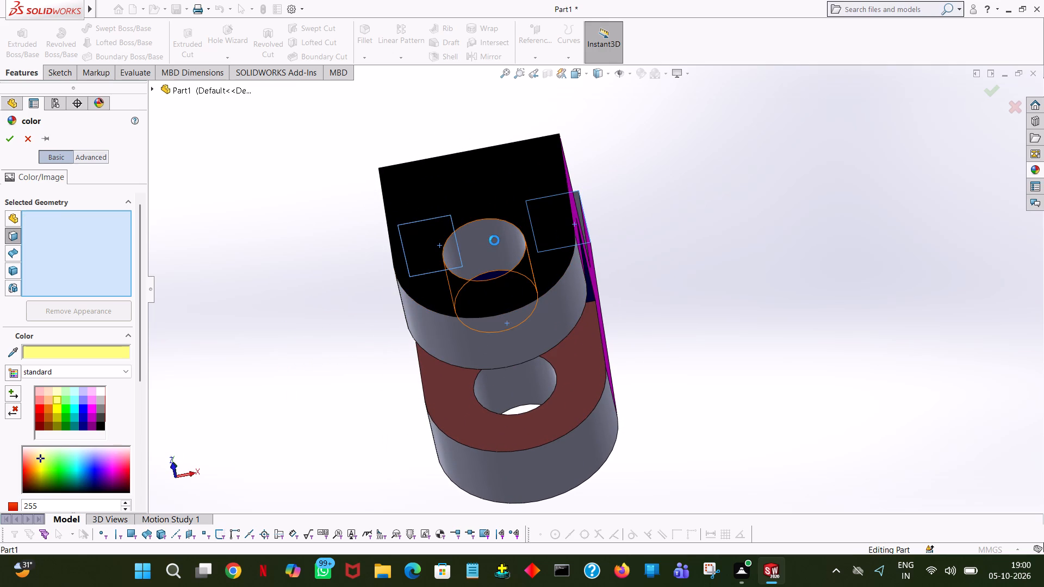
{"action": "middle_click_drag", "start_coordinate": [709, 300], "coordinate": [573, 144]}
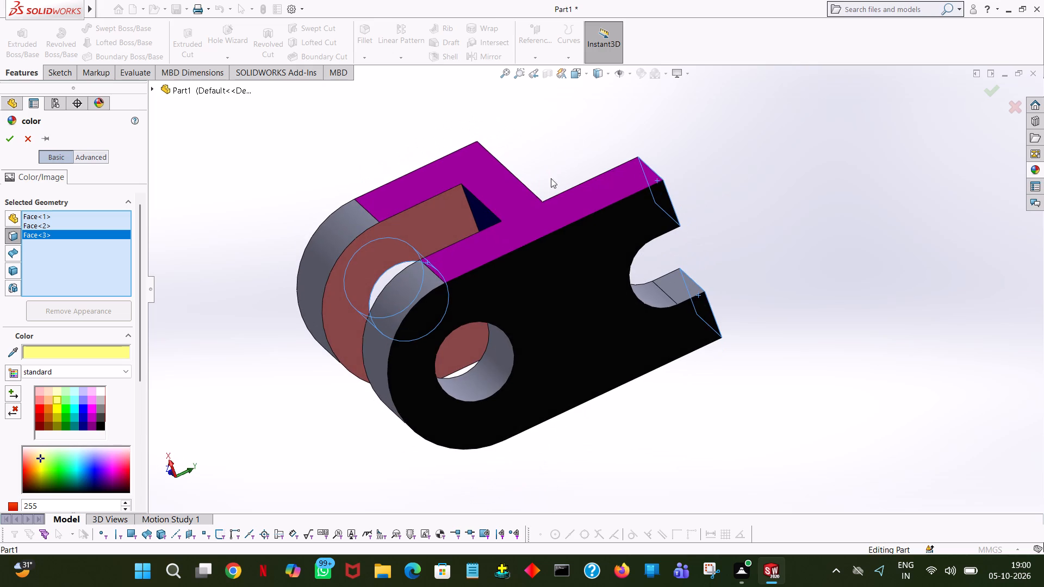
{"action": "left_click", "coordinate": [500, 348]}
{"action": "left_click", "coordinate": [686, 285]}
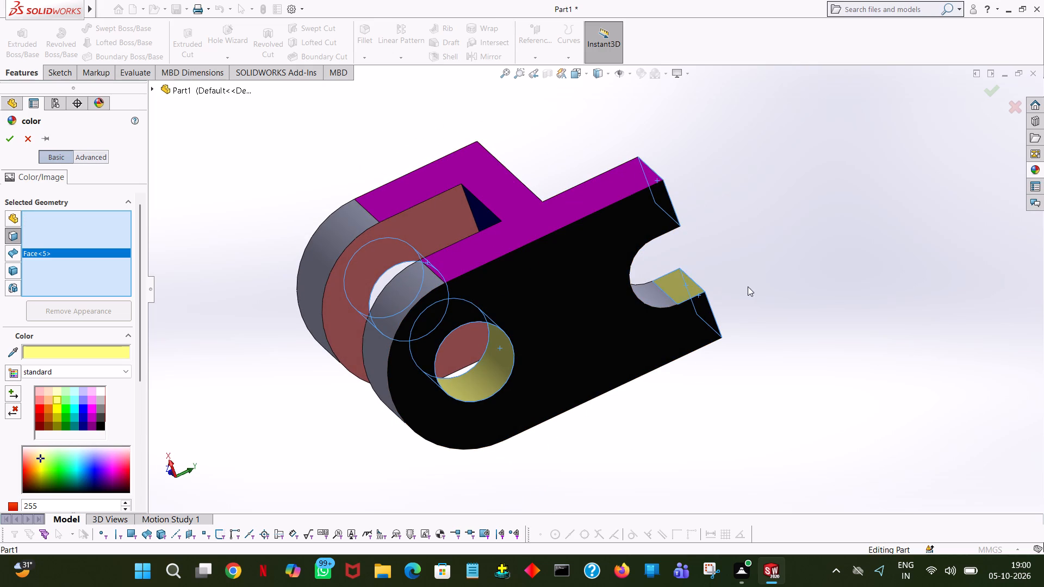
{"action": "middle_click_drag", "start_coordinate": [745, 289], "coordinate": [683, 336]}
{"action": "left_click", "coordinate": [582, 321]}
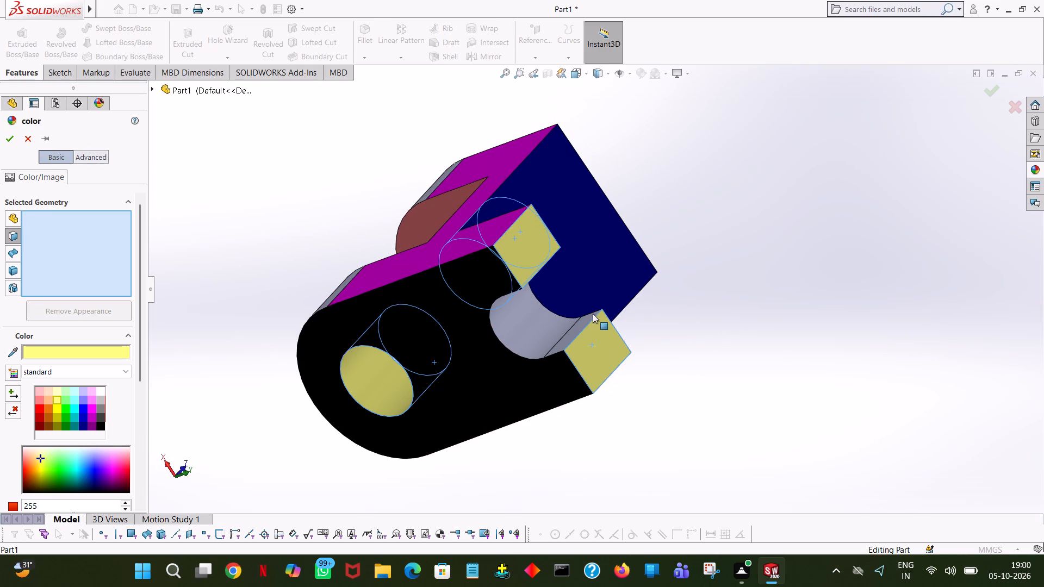
{"action": "left_click", "coordinate": [10, 140]}
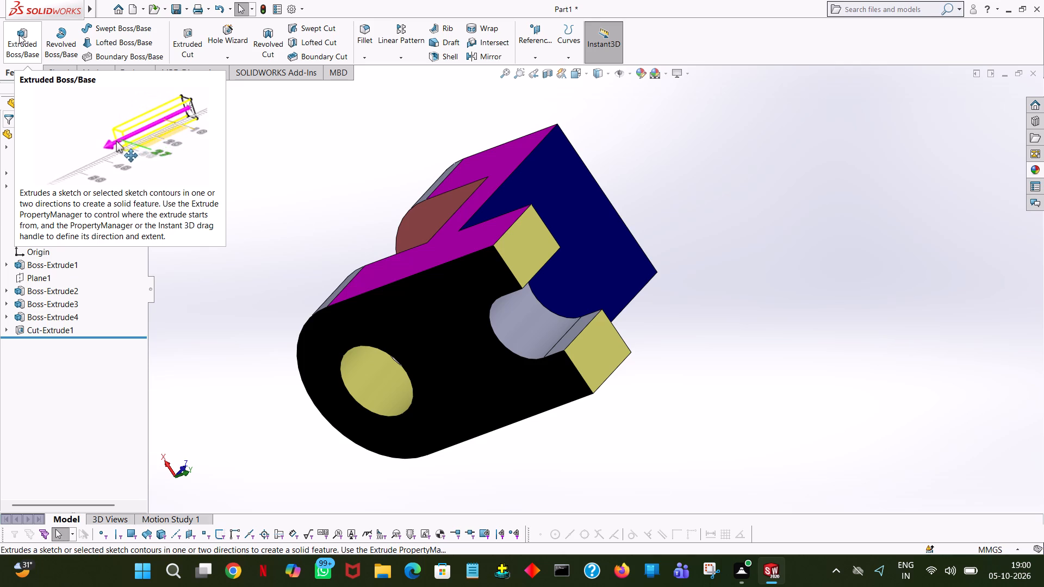
Colour the notch's curved wall, both rounded lug ends and the notched boss's flat face on the dark blue top's side red.
{"action": "left_click", "coordinate": [534, 330]}
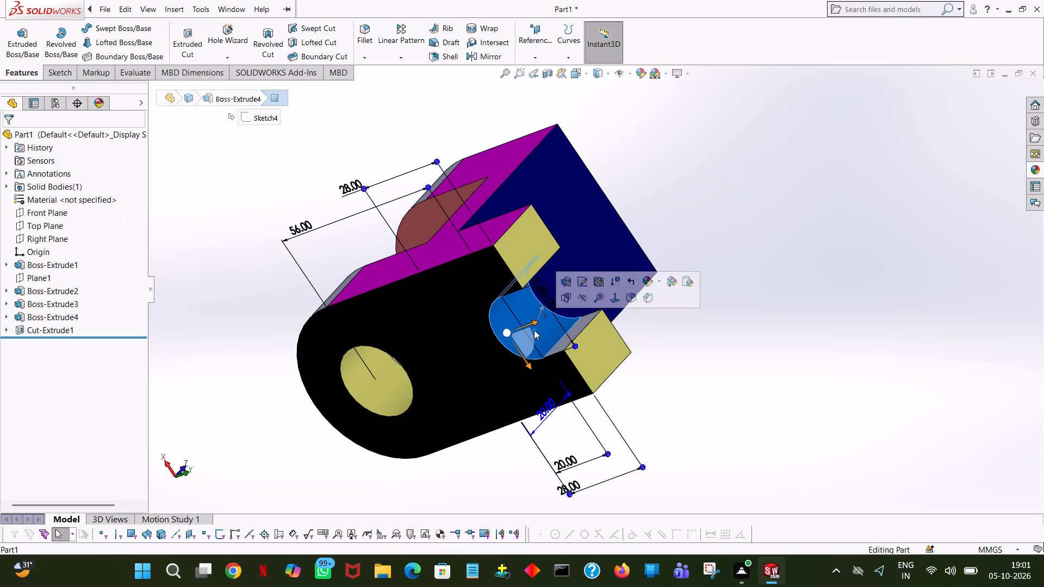
{"action": "left_click", "coordinate": [647, 281]}
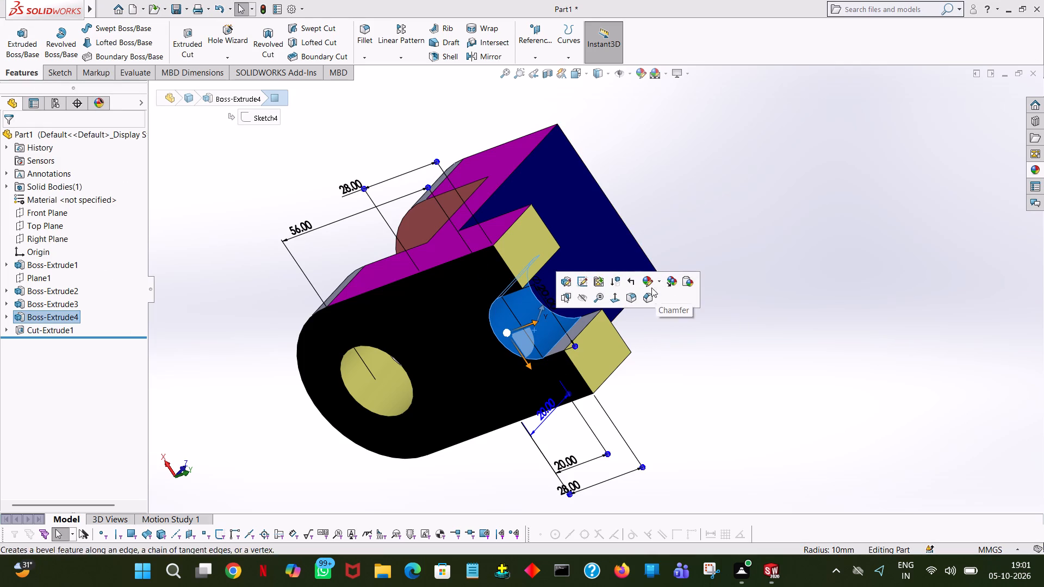
{"action": "left_click", "coordinate": [648, 282]}
{"action": "left_click", "coordinate": [660, 306]}
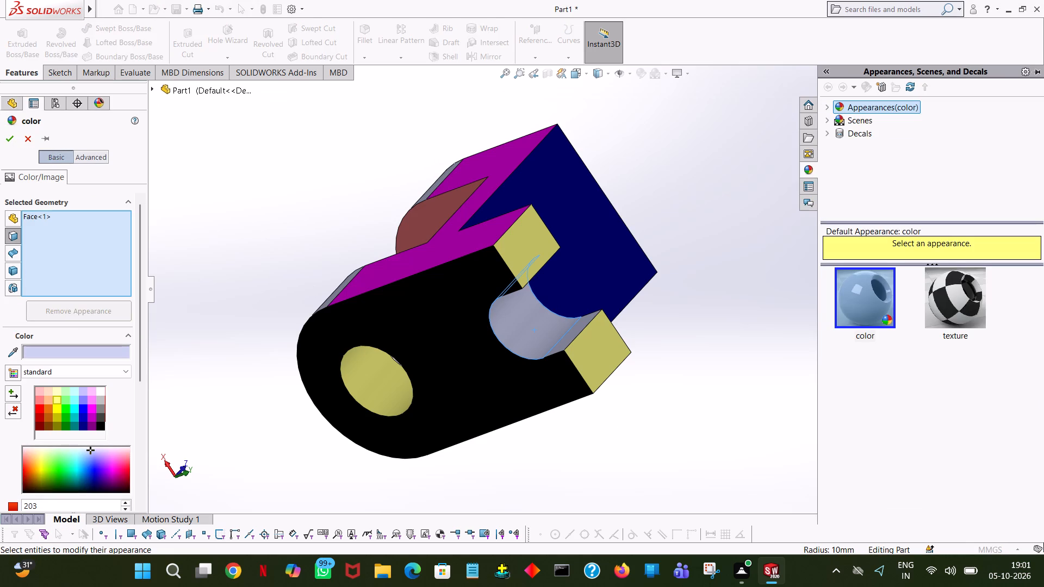
{"action": "left_click", "coordinate": [36, 407]}
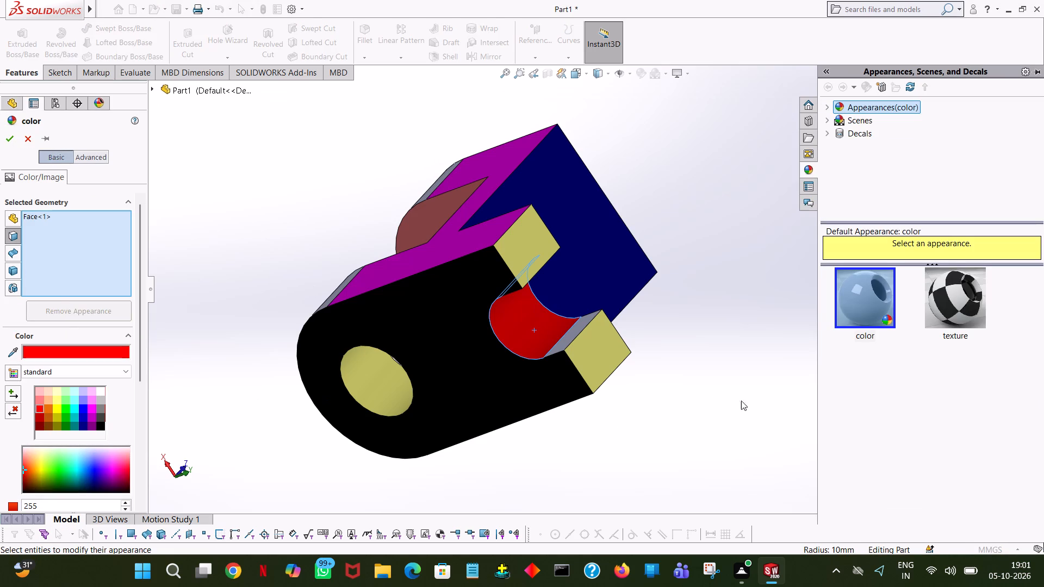
{"action": "middle_click_drag", "start_coordinate": [732, 401], "coordinate": [676, 110]}
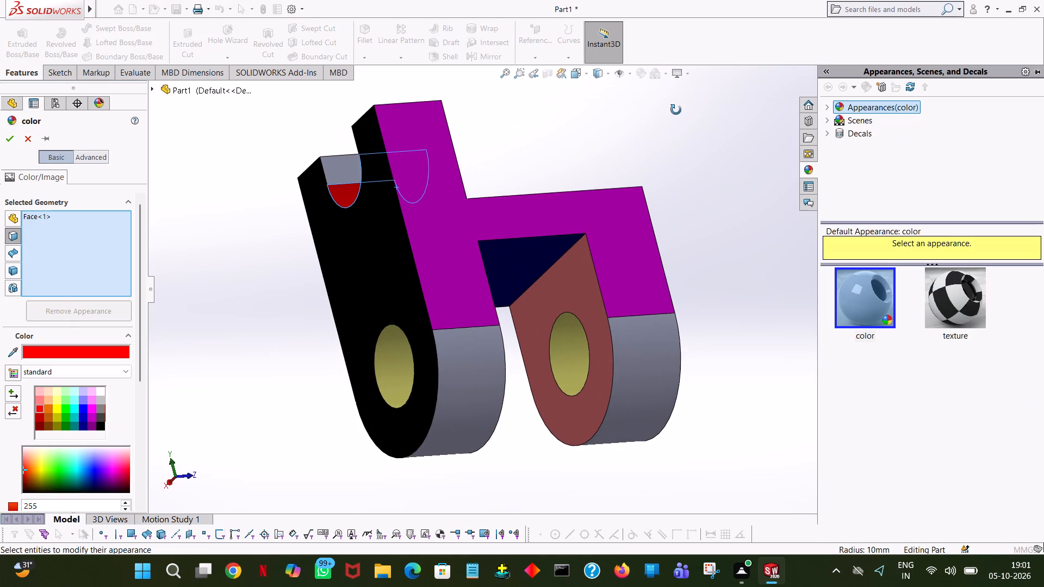
{"action": "middle_click_drag", "start_coordinate": [676, 110], "coordinate": [676, 109]}
{"action": "left_click", "coordinate": [640, 363]}
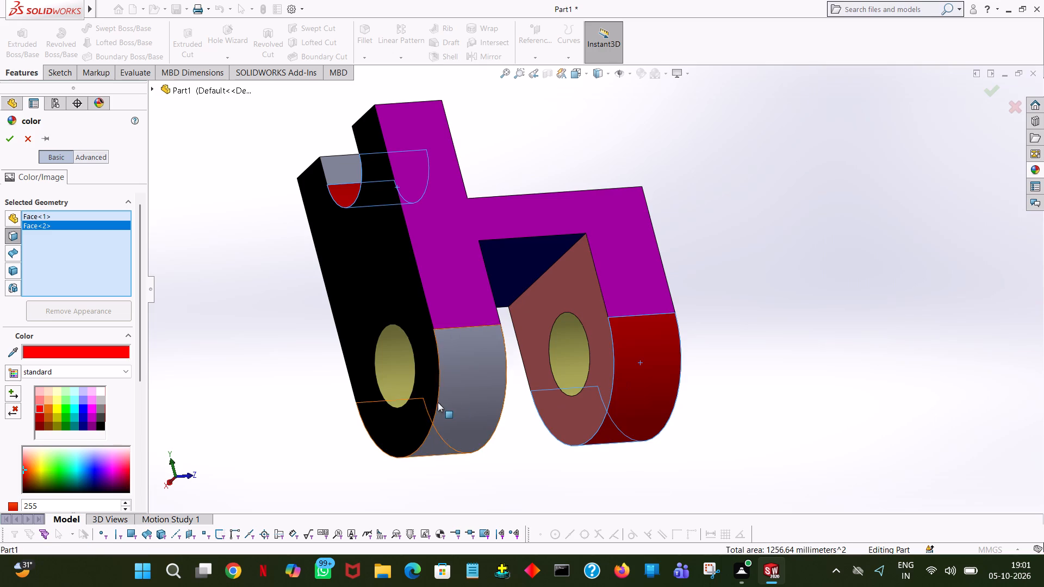
{"action": "left_click", "coordinate": [439, 401]}
{"action": "middle_click_drag", "start_coordinate": [758, 256], "coordinate": [964, 364]}
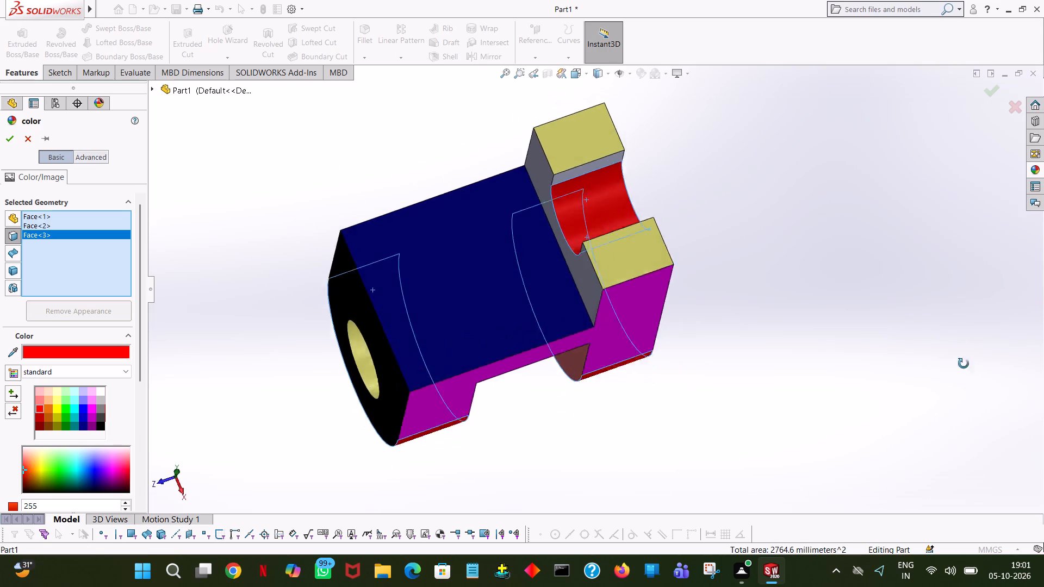
{"action": "middle_click_drag", "start_coordinate": [964, 364], "coordinate": [948, 416]}
{"action": "middle_click_drag", "start_coordinate": [869, 377], "coordinate": [929, 330]}
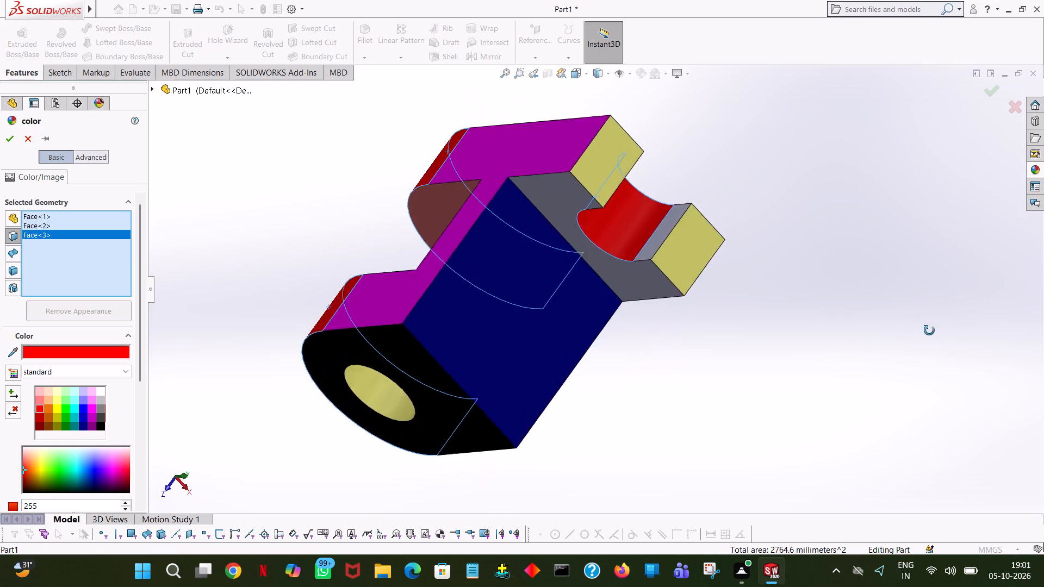
{"action": "middle_click_drag", "start_coordinate": [929, 330], "coordinate": [964, 340]}
{"action": "left_click", "coordinate": [612, 270]}
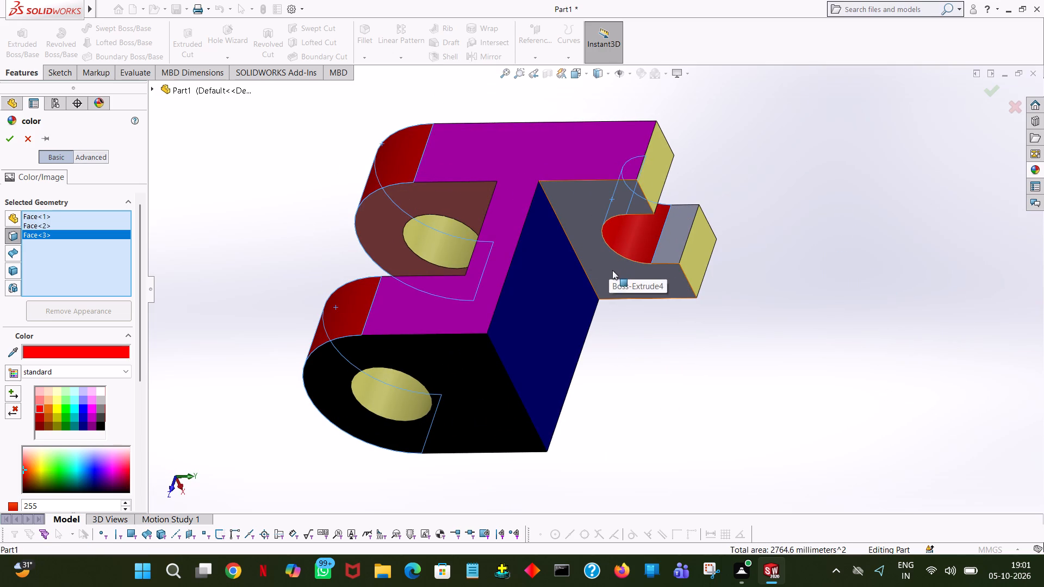
{"action": "middle_click_drag", "start_coordinate": [745, 289], "coordinate": [716, 63]}
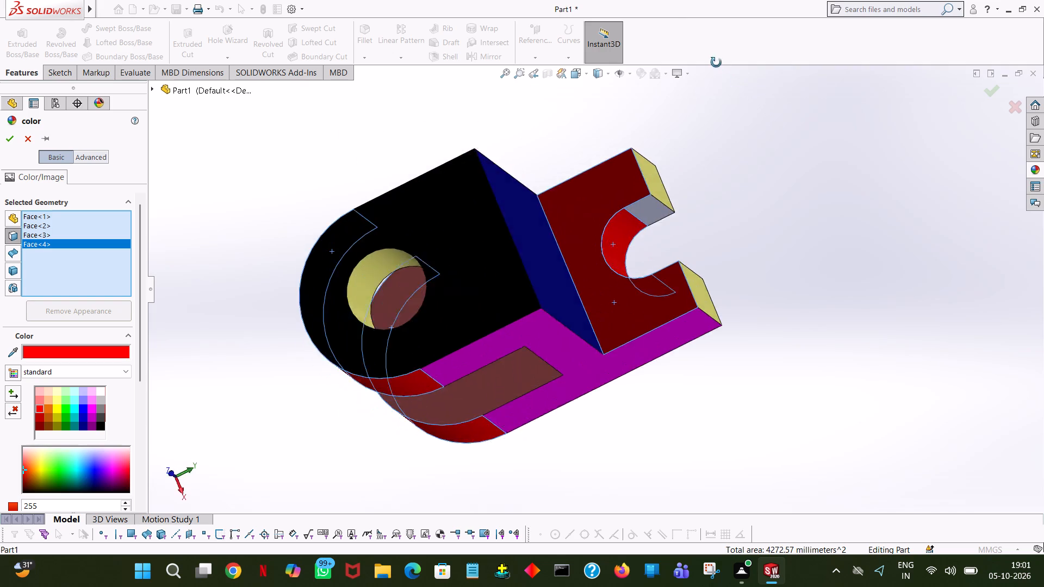
{"action": "middle_click_drag", "start_coordinate": [716, 63], "coordinate": [655, 15]}
{"action": "left_click", "coordinate": [9, 140]}
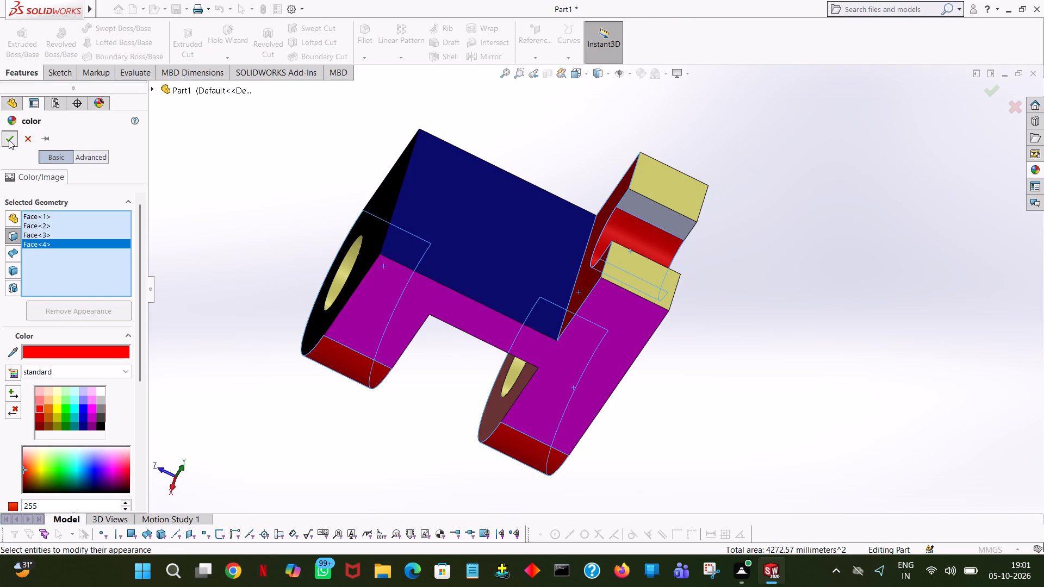
{"action": "left_click", "coordinate": [822, 234]}
Colour the two flat side walls of the boss notch light pink.
{"action": "left_click", "coordinate": [673, 227]}
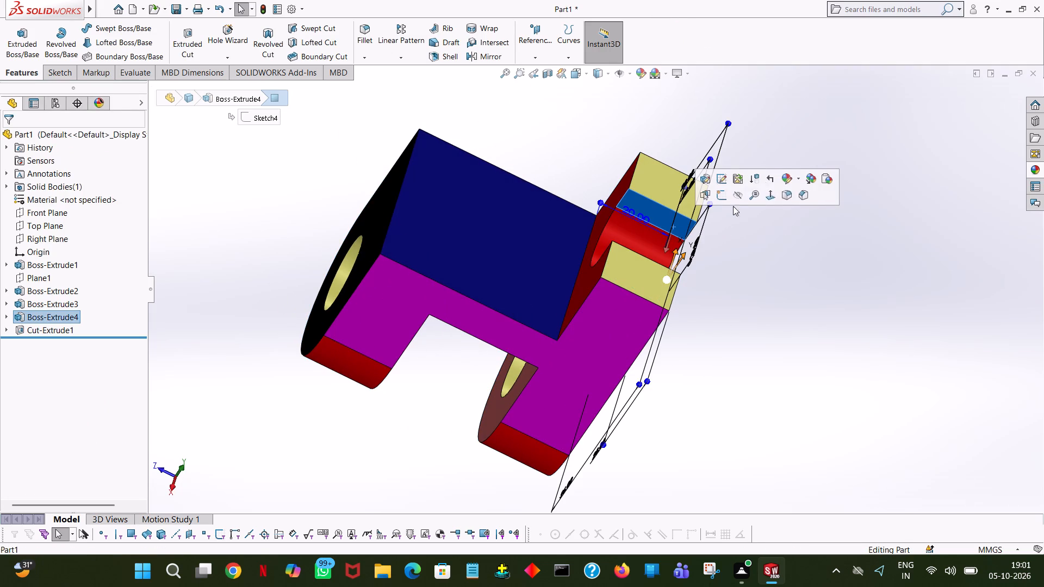
{"action": "left_click", "coordinate": [786, 174]}
{"action": "left_click_drag", "start_coordinate": [812, 205], "coordinate": [806, 203]}
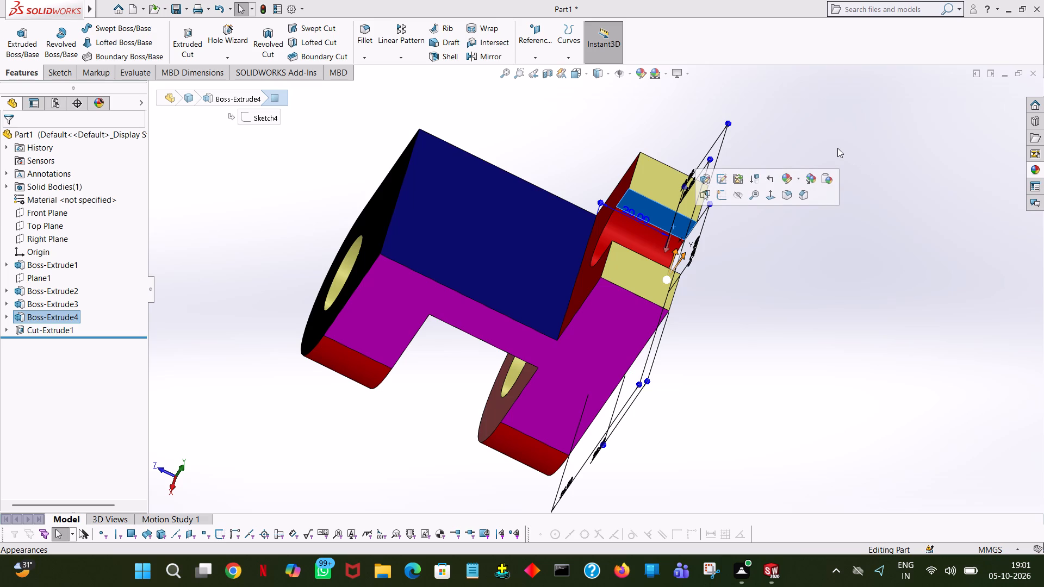
{"action": "left_click", "coordinate": [788, 181]}
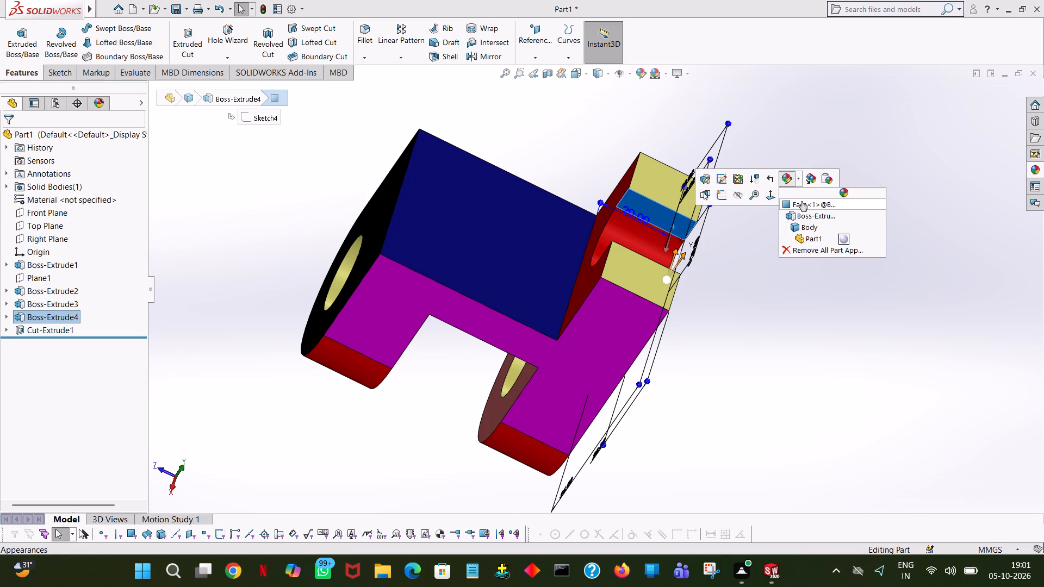
{"action": "left_click", "coordinate": [801, 201]}
{"action": "middle_click_drag", "start_coordinate": [816, 200], "coordinate": [775, 313]}
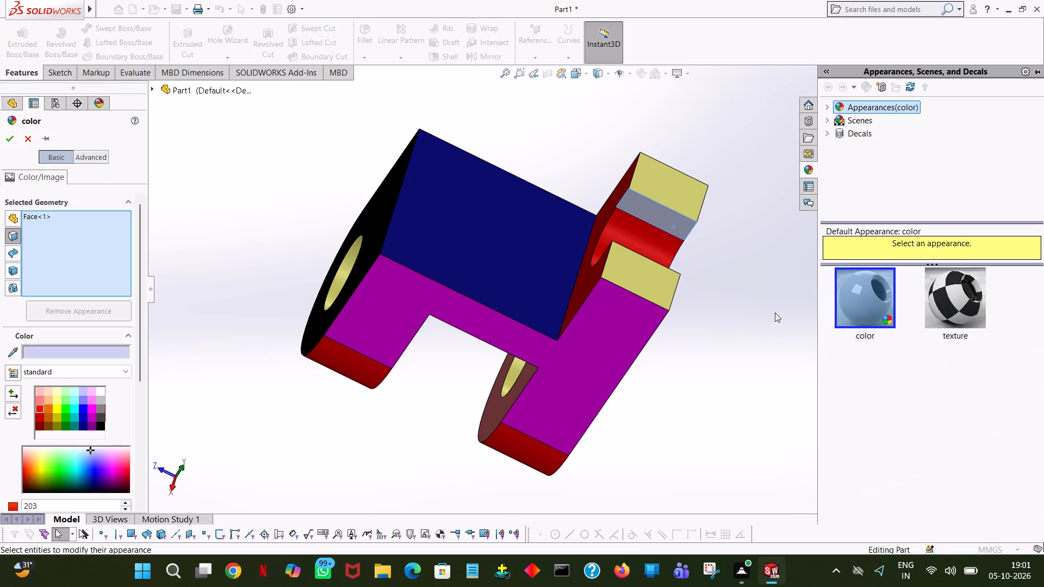
{"action": "middle_click_drag", "start_coordinate": [775, 313], "coordinate": [754, 367]}
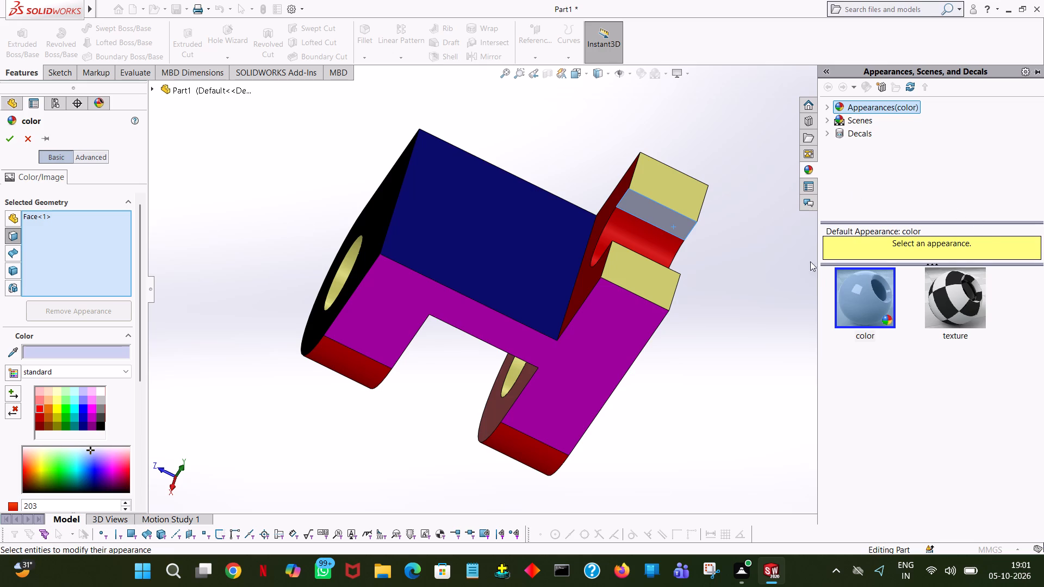
{"action": "middle_click_drag", "start_coordinate": [759, 240], "coordinate": [718, 338]}
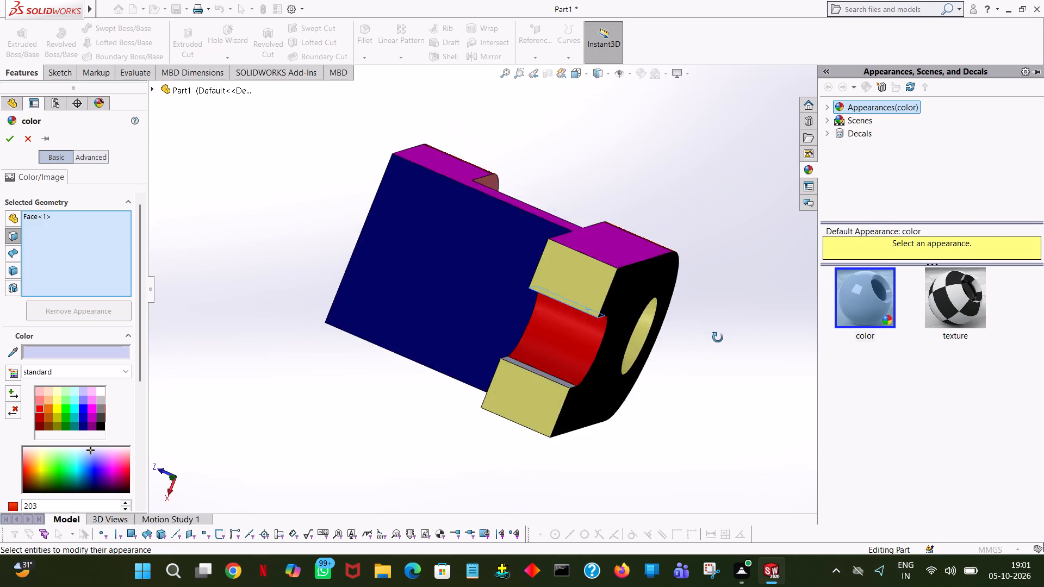
{"action": "middle_click_drag", "start_coordinate": [718, 338], "coordinate": [735, 180]}
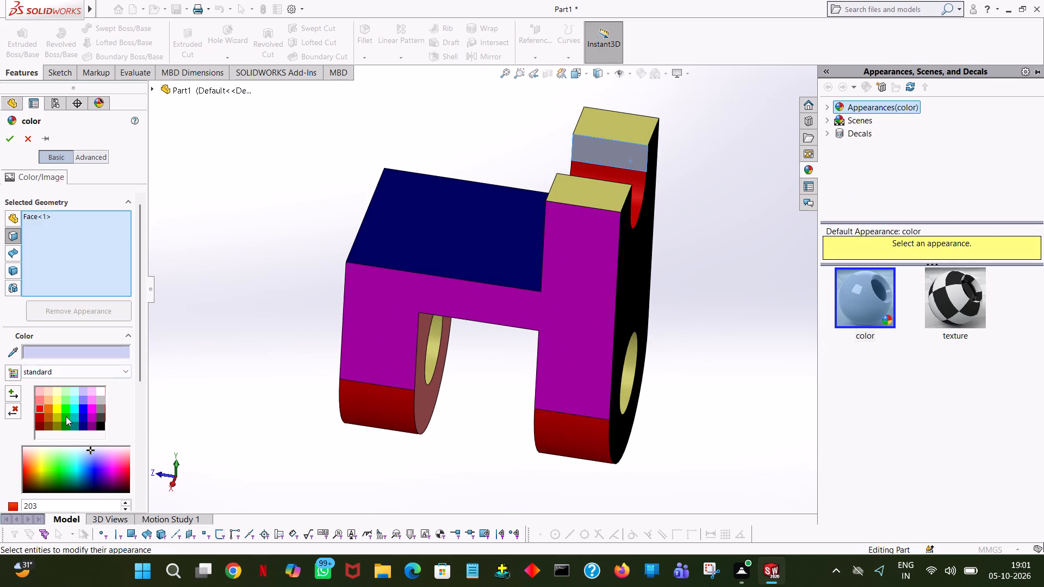
{"action": "left_click", "coordinate": [57, 417]}
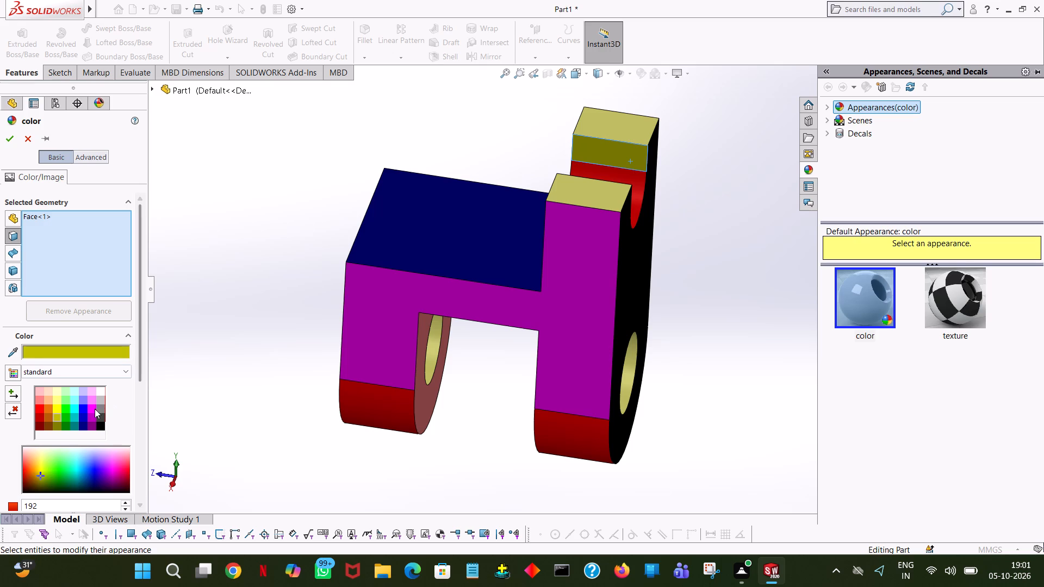
{"action": "left_click", "coordinate": [81, 409]}
{"action": "left_click", "coordinate": [81, 424]}
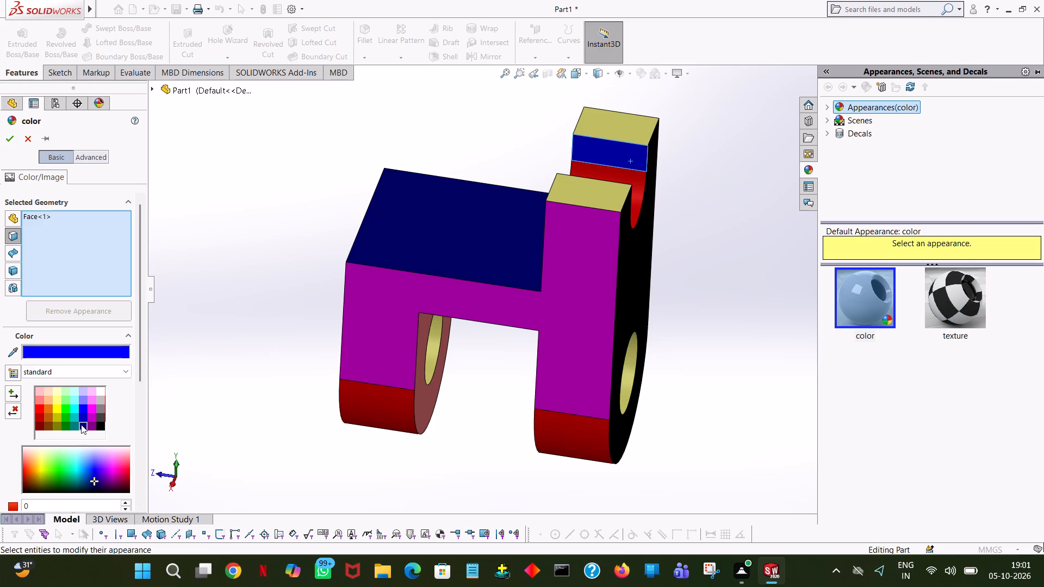
{"action": "left_click", "coordinate": [92, 423]}
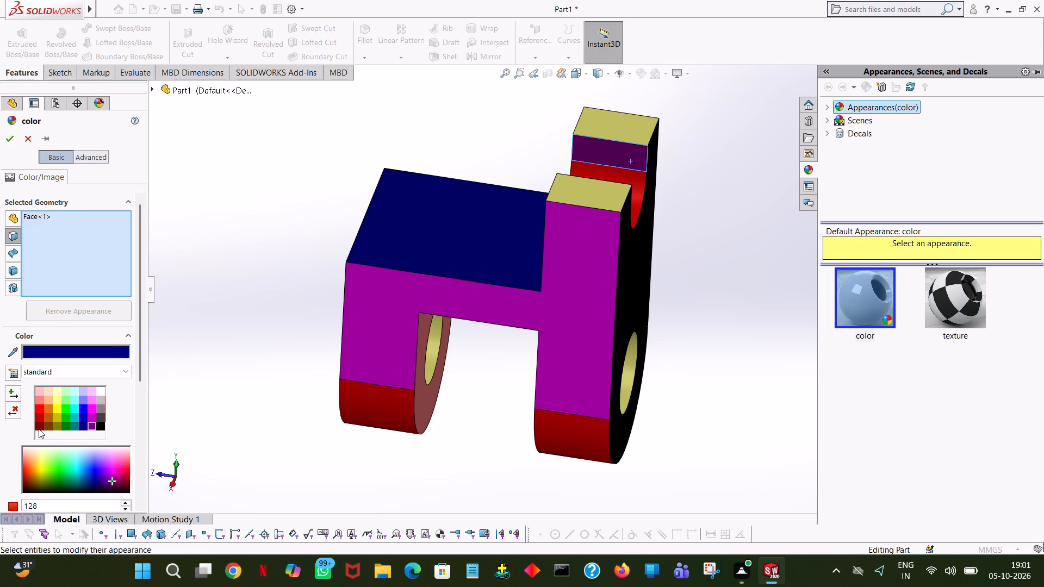
{"action": "left_click", "coordinate": [39, 429]}
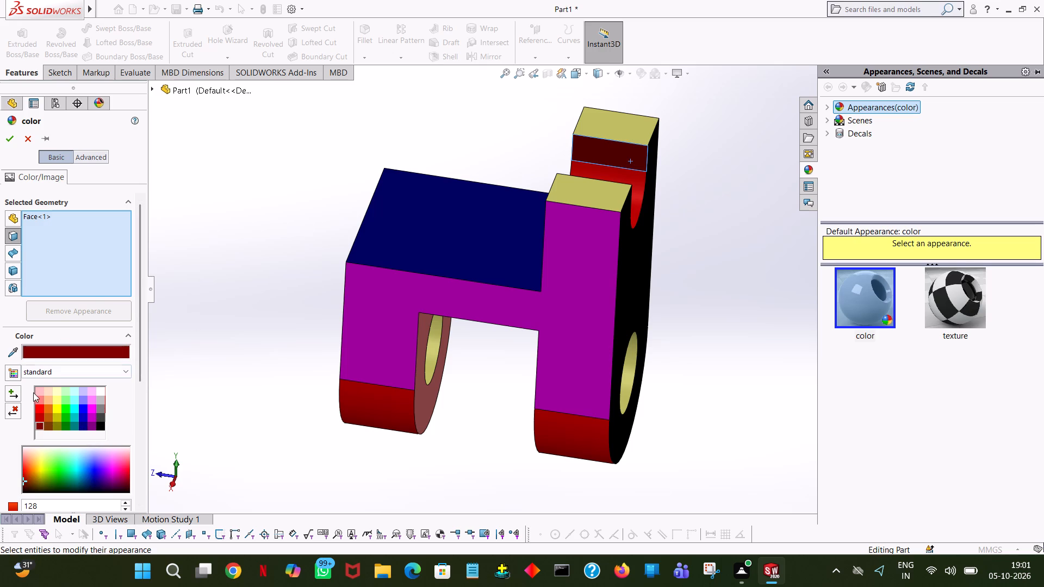
{"action": "left_click", "coordinate": [36, 394]}
{"action": "middle_click_drag", "start_coordinate": [300, 151], "coordinate": [322, 468]}
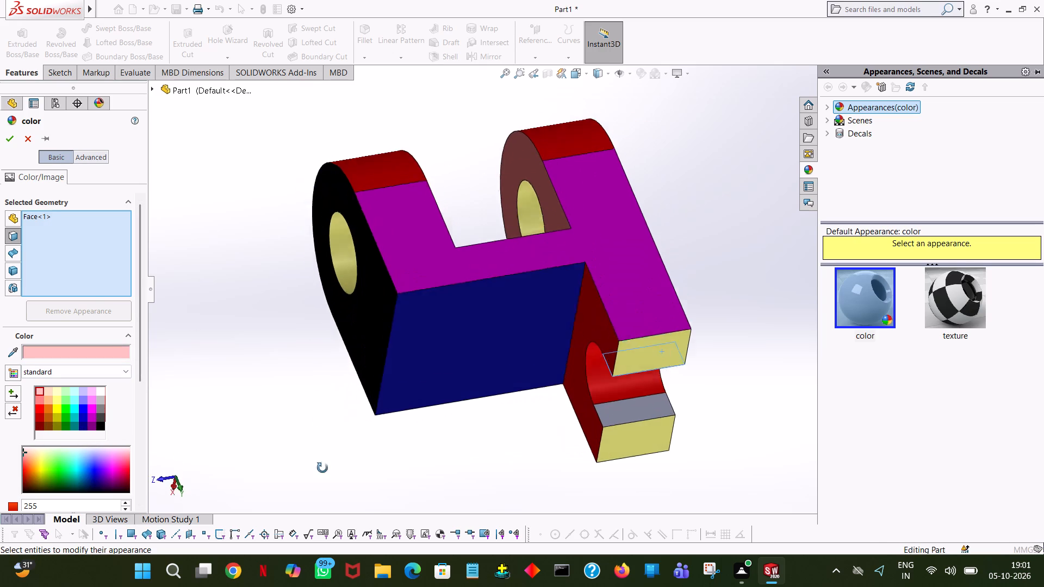
{"action": "middle_click_drag", "start_coordinate": [322, 468], "coordinate": [325, 479]}
{"action": "left_click", "coordinate": [622, 416]}
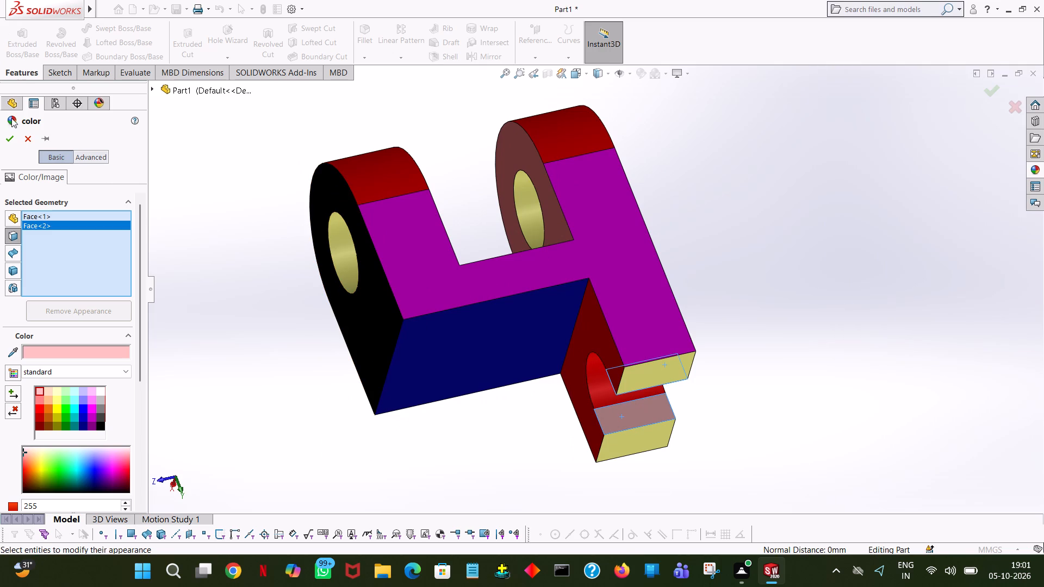
{"action": "left_click", "coordinate": [11, 132]}
{"action": "left_click", "coordinate": [782, 154]}
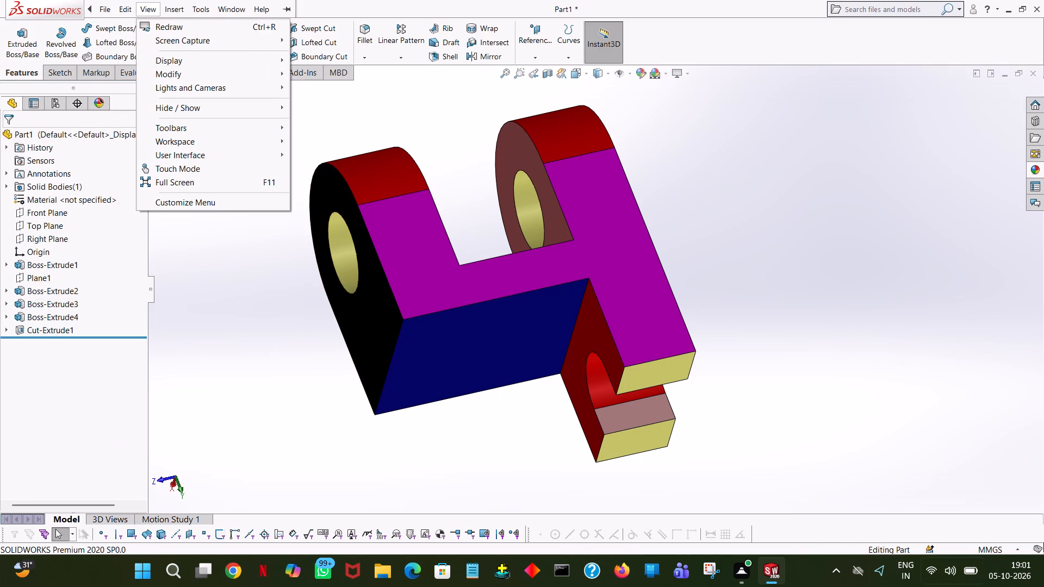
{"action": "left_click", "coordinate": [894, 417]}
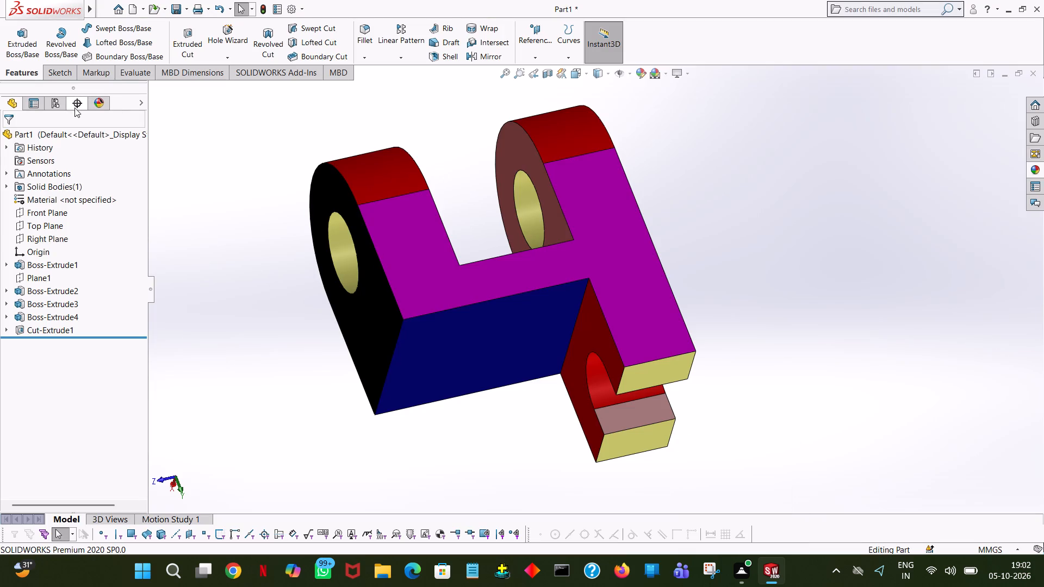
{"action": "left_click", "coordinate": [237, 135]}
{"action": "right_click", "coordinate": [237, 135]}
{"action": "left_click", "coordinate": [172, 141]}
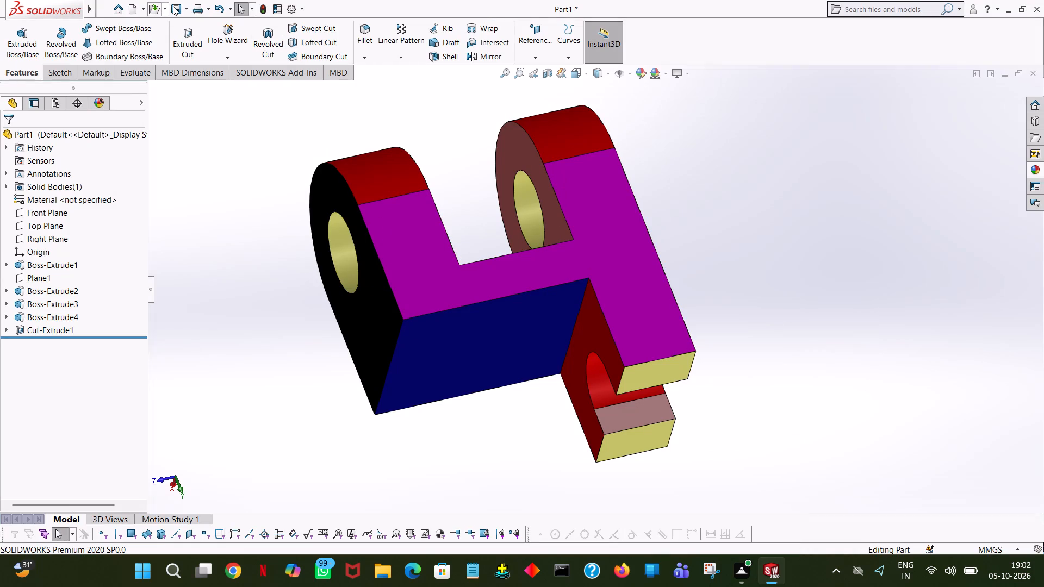
Save the part as "clevis block" in the "fuji new design" folder.
{"action": "left_click", "coordinate": [173, 6]}
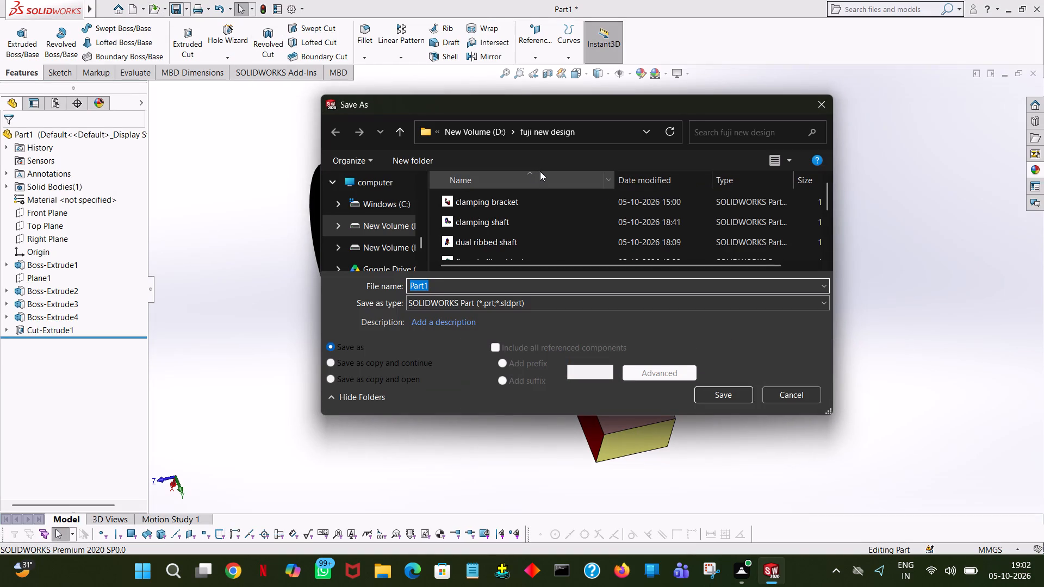
{"action": "type", "text": "clevis"}
{"action": "key", "text": "space"}
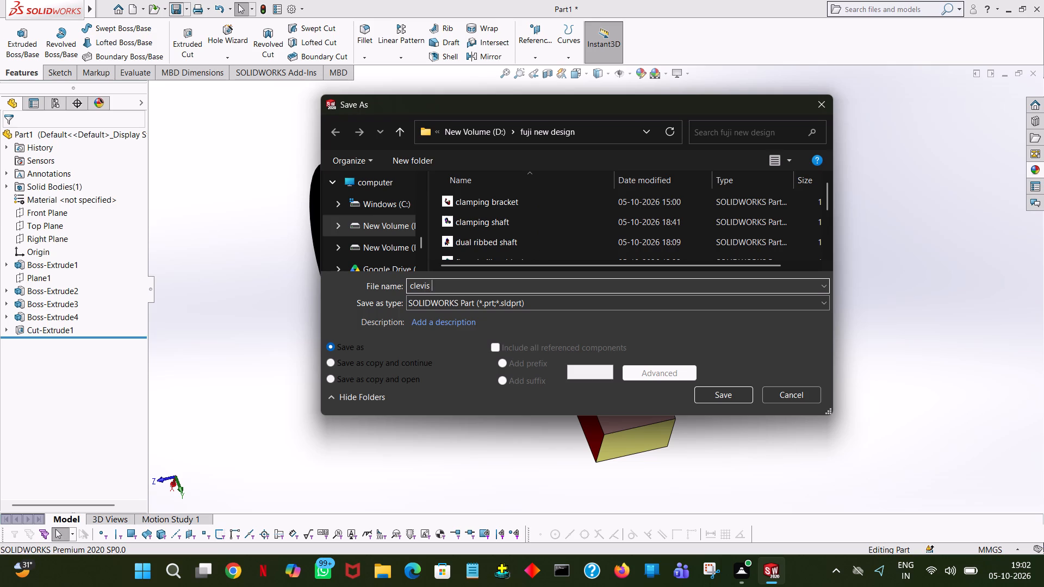
{"action": "type", "text": "block"}
{"action": "left_click", "coordinate": [732, 396]}
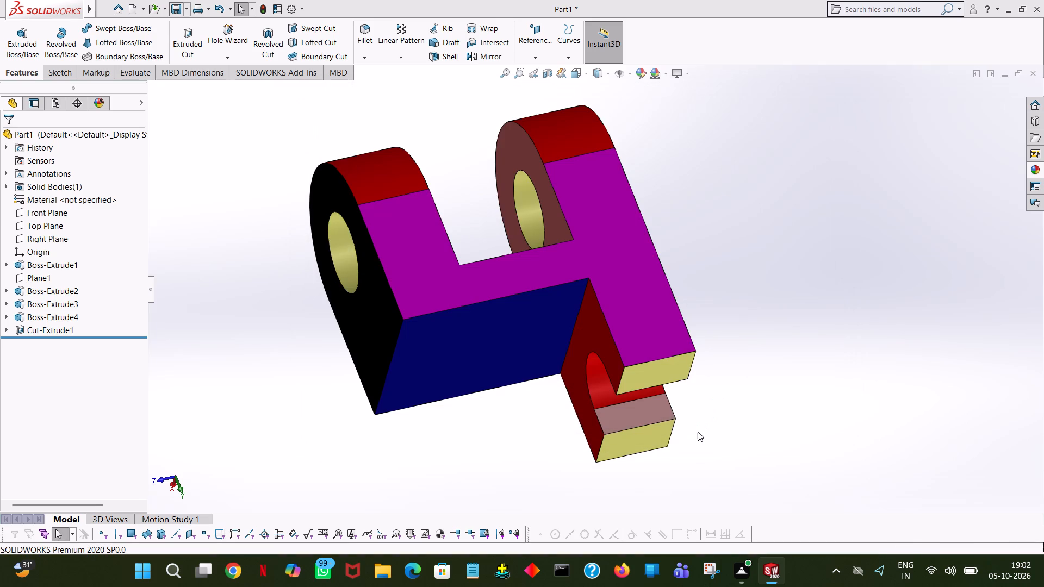
{"action": "left_click", "coordinate": [339, 134]}
Save a PDF copy of the clevis block in the "fuji new pdf" folder on drive D.
{"action": "left_click", "coordinate": [185, 10]}
{"action": "left_click", "coordinate": [197, 36]}
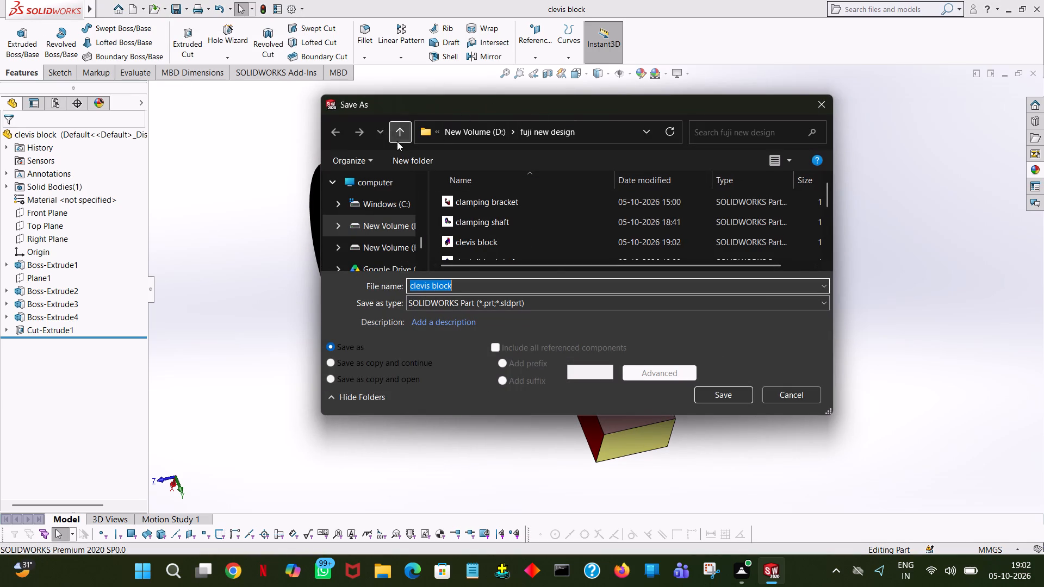
{"action": "left_click", "coordinate": [397, 141]}
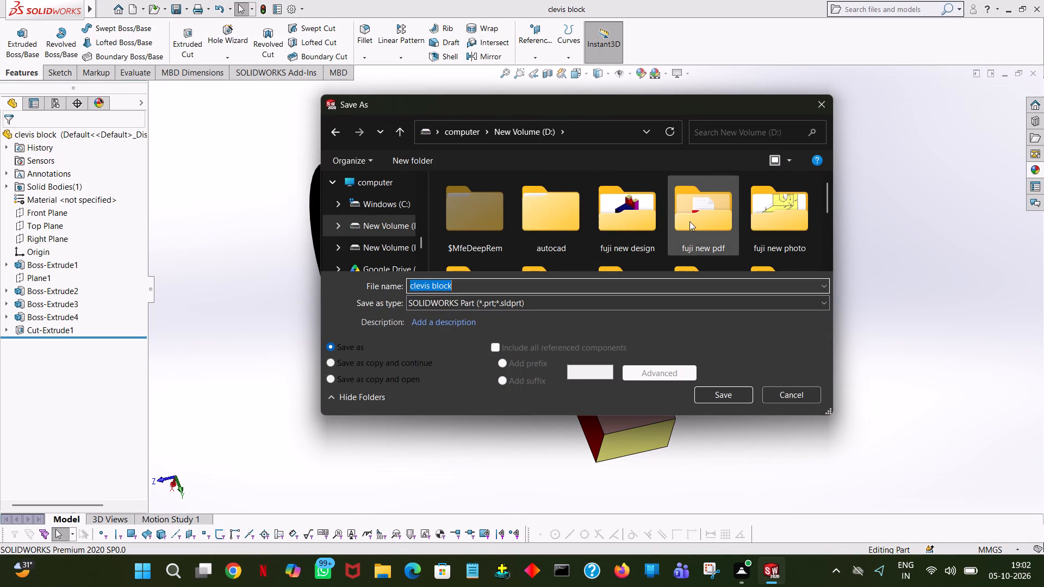
{"action": "double_click", "coordinate": [689, 221]}
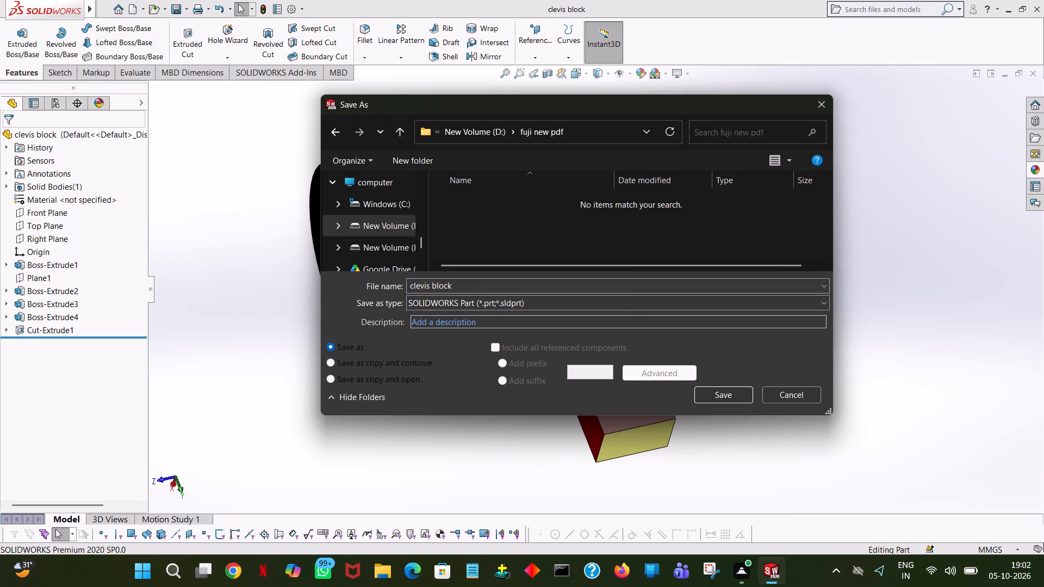
{"action": "left_click", "coordinate": [626, 304]}
{"action": "left_click", "coordinate": [591, 86]}
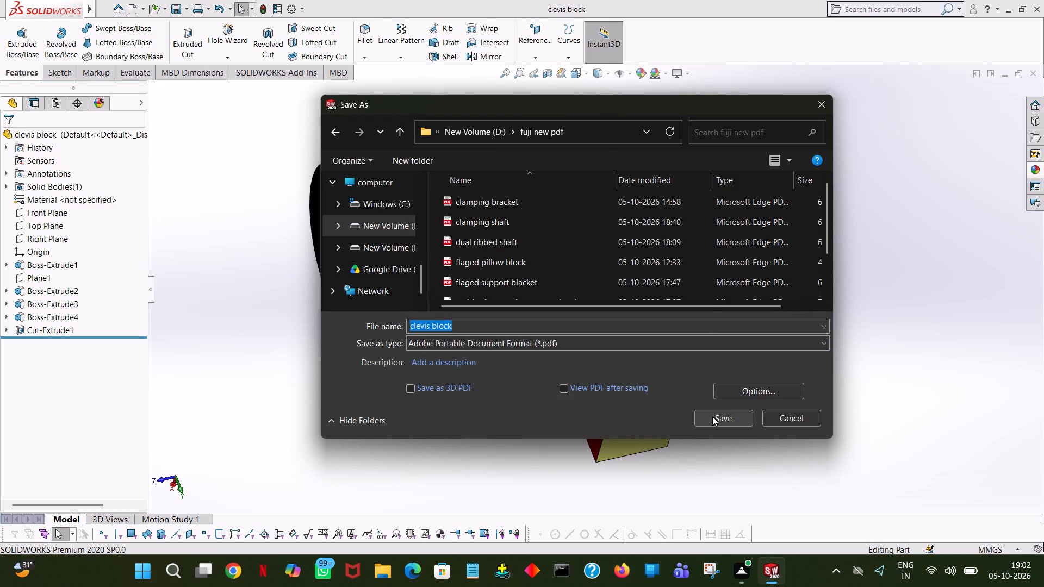
{"action": "left_click", "coordinate": [712, 416]}
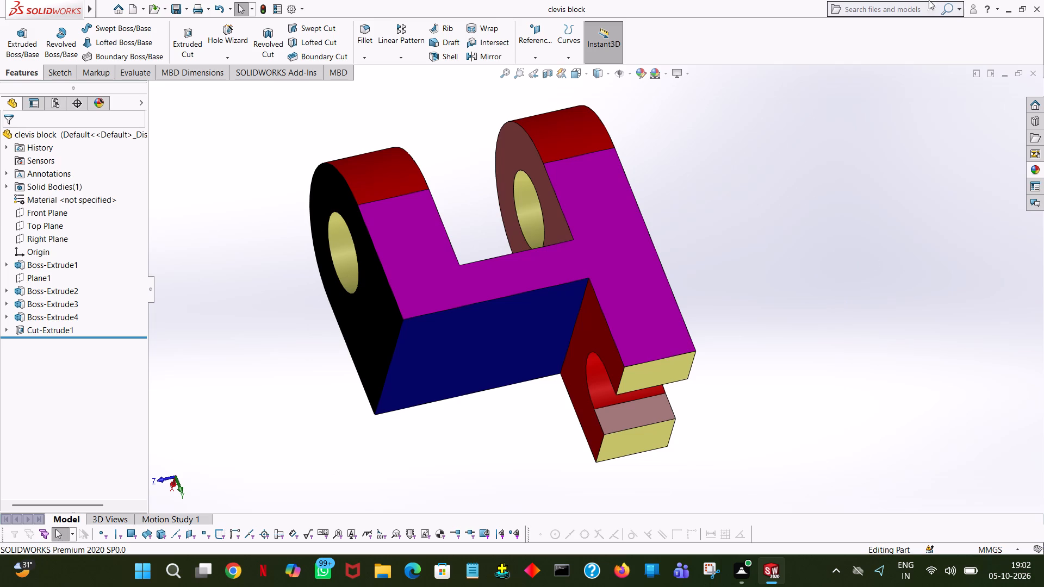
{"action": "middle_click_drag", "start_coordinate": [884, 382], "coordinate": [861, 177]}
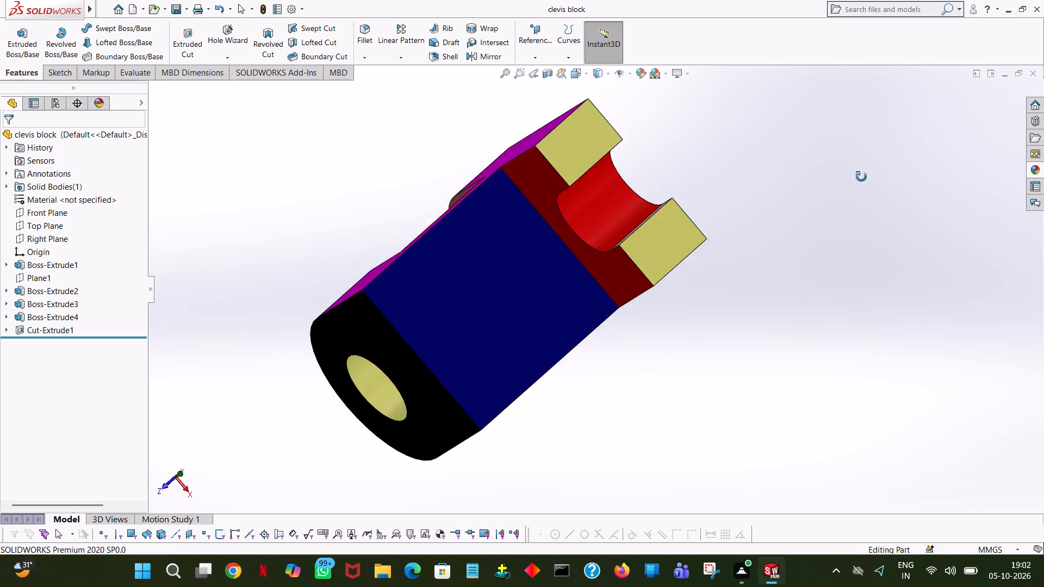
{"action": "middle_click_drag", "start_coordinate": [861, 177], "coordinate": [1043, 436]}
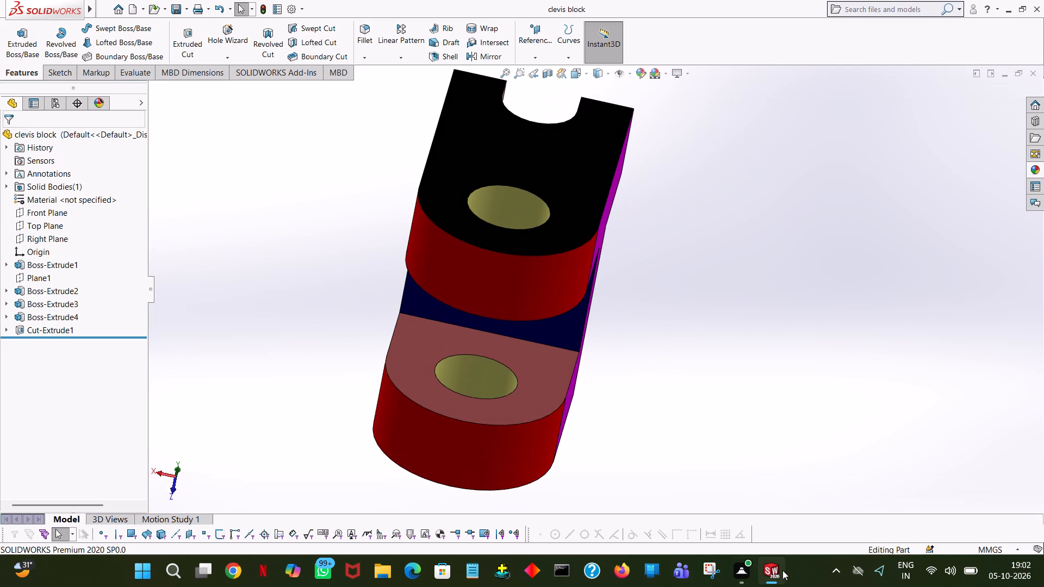